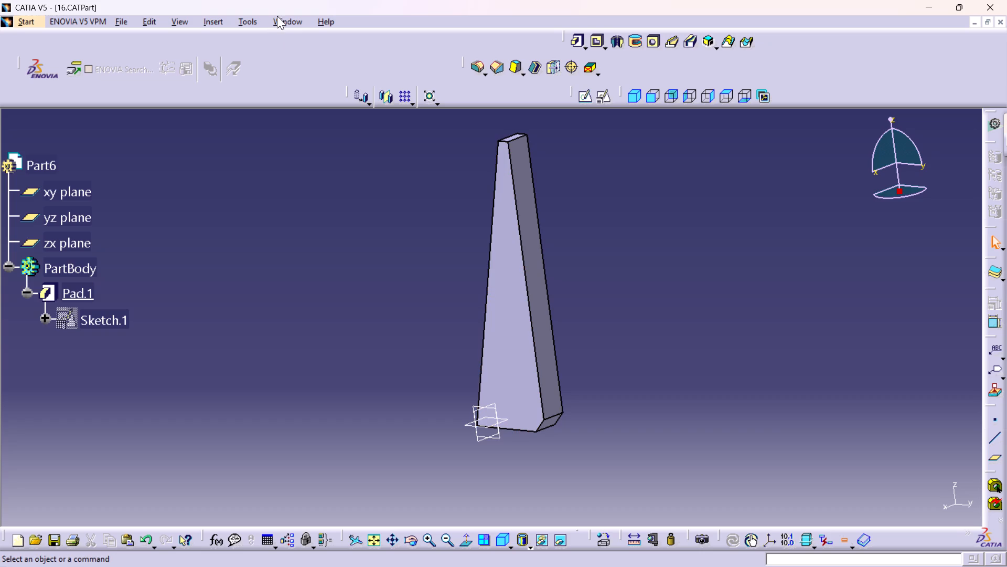
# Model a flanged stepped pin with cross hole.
# Create a new Part Design part with the default name Part7 and hybrid design enabled.
pyautogui.click(19, 16)
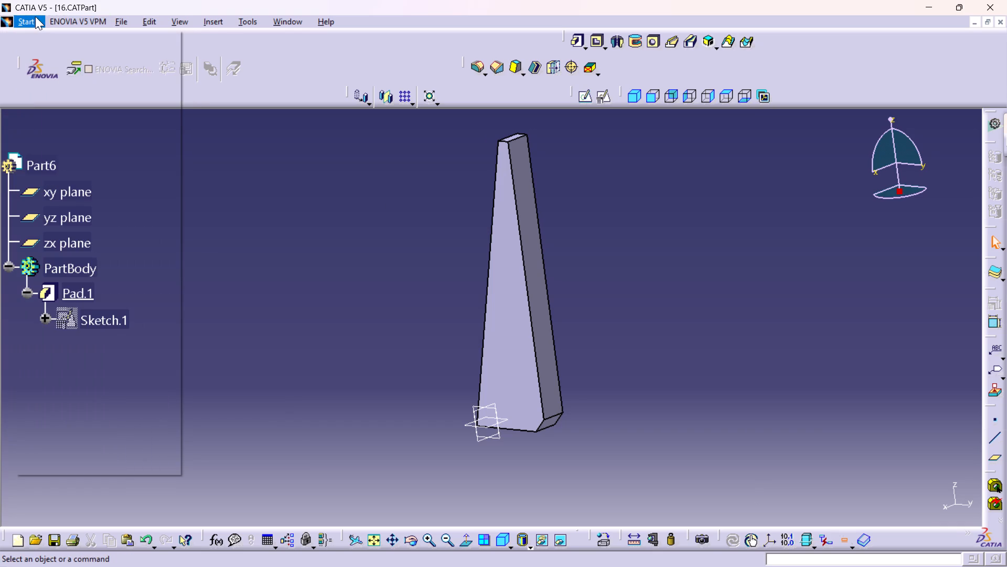
pyautogui.click(56, 54)
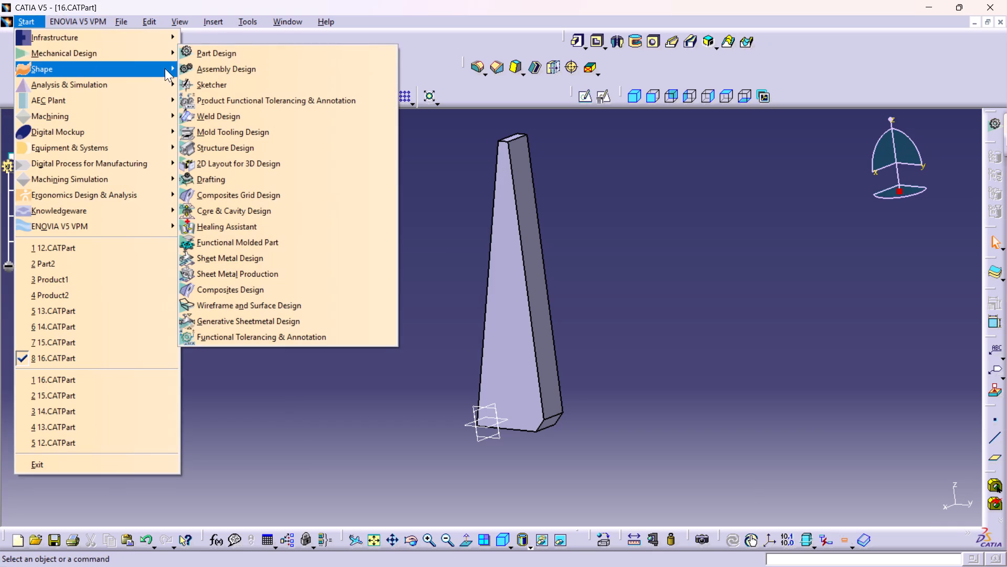
pyautogui.click(207, 57)
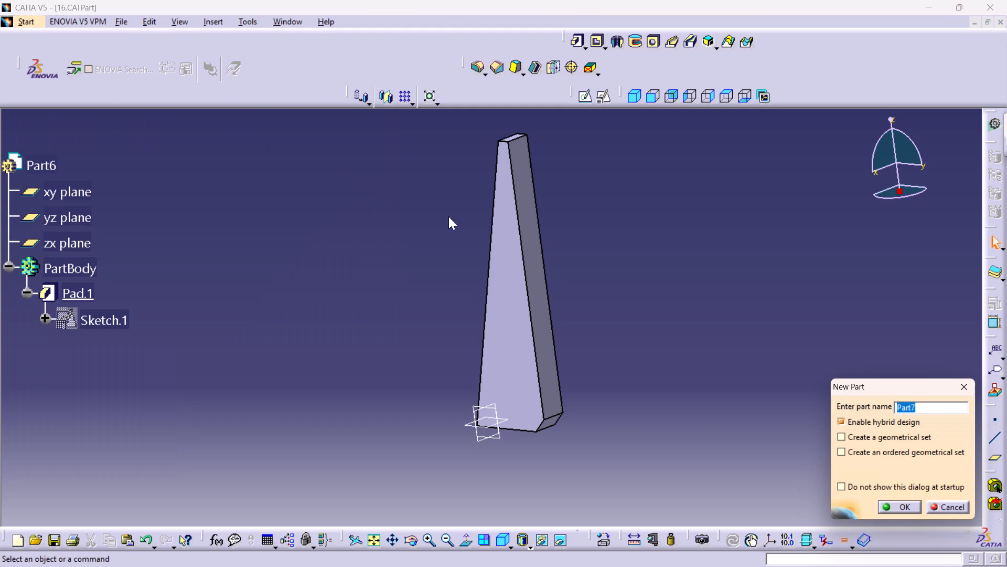
pyautogui.click(898, 509)
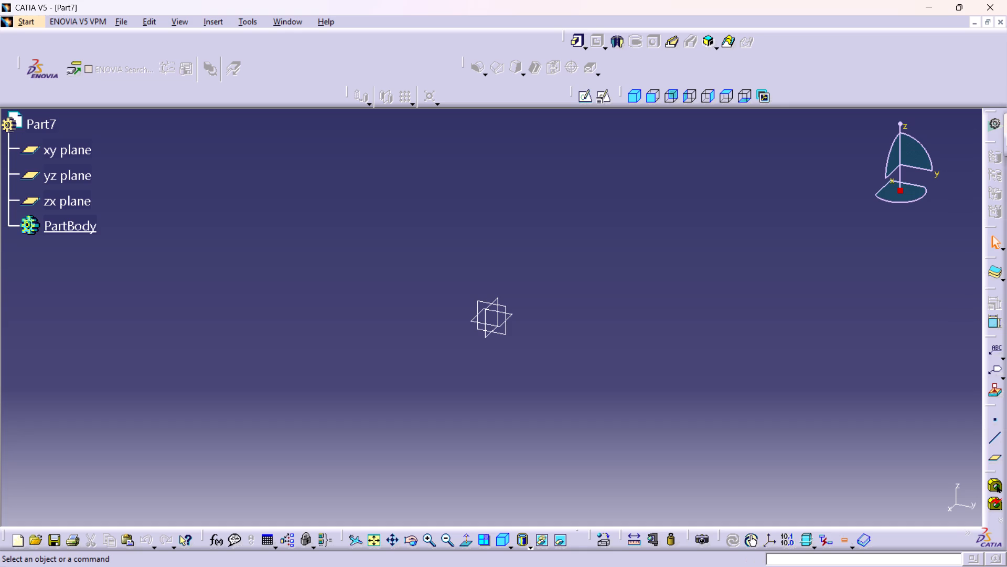
# Start a positioned sketch on the zx plane with implicit origin and orientation.
pyautogui.click(487, 338)
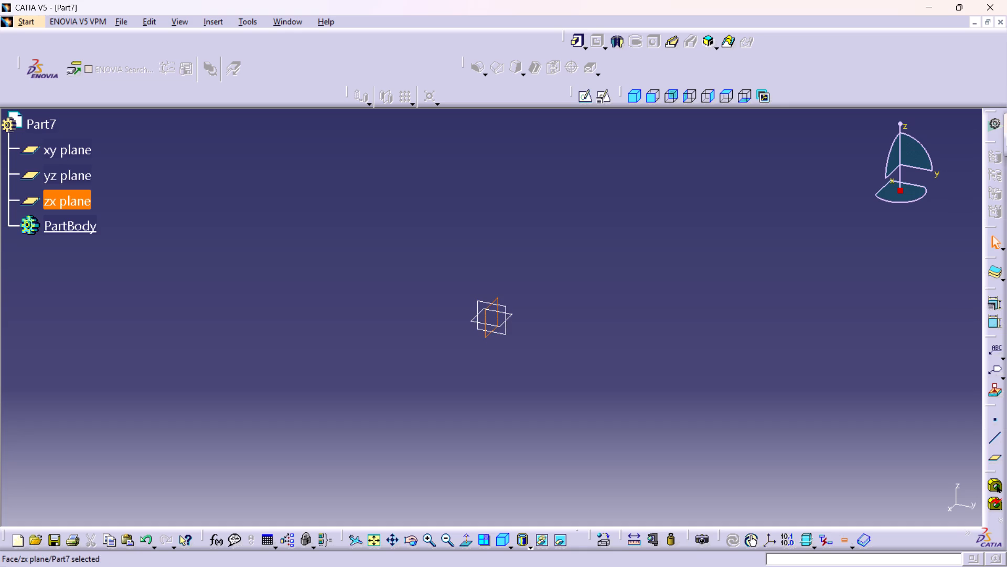
pyautogui.click(604, 98)
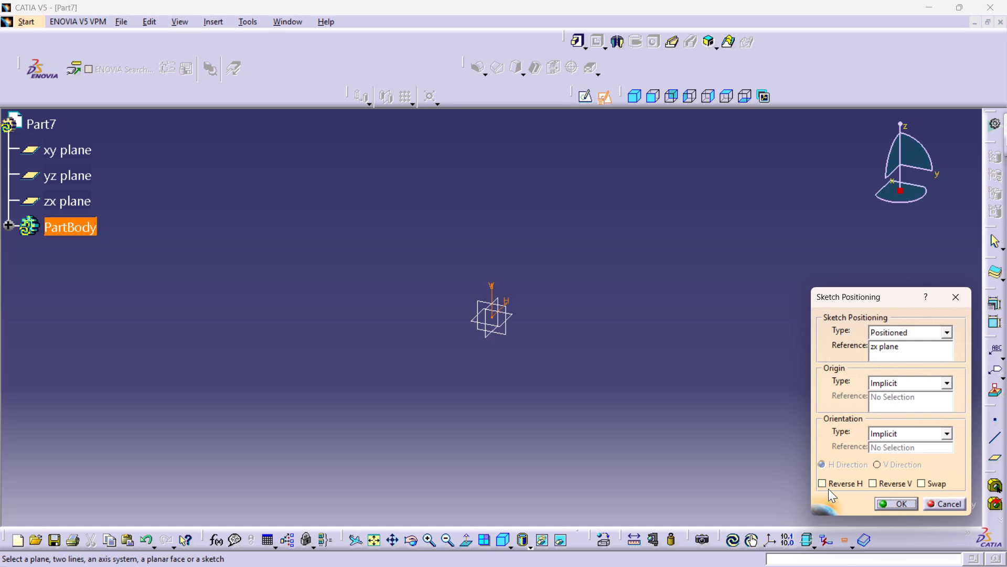
pyautogui.click(897, 500)
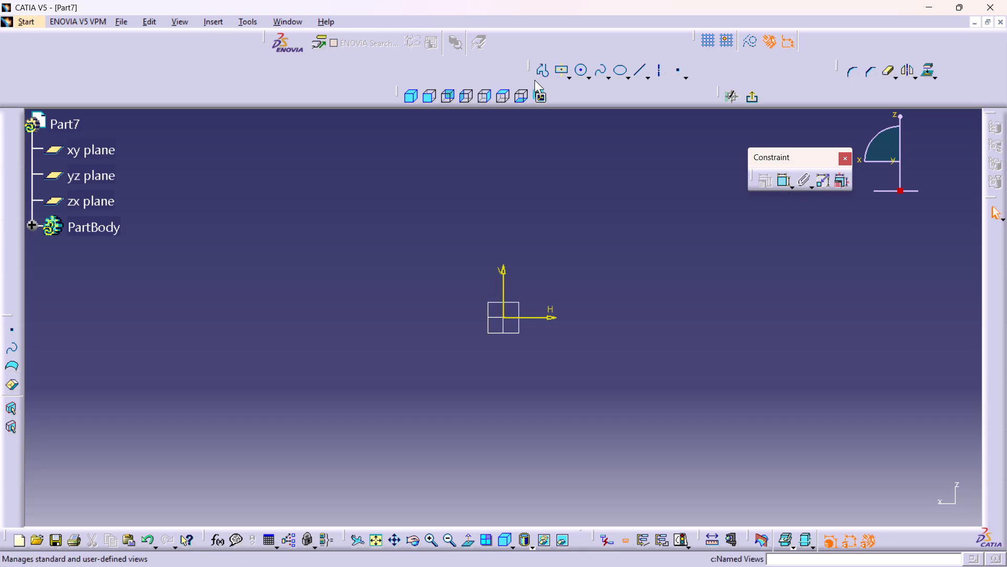
# Draw a closed stepped profile from the origin, about 94 mm long and 47 mm high, with sloped corners at its top and far end.
pyautogui.doubleClick(542, 62)
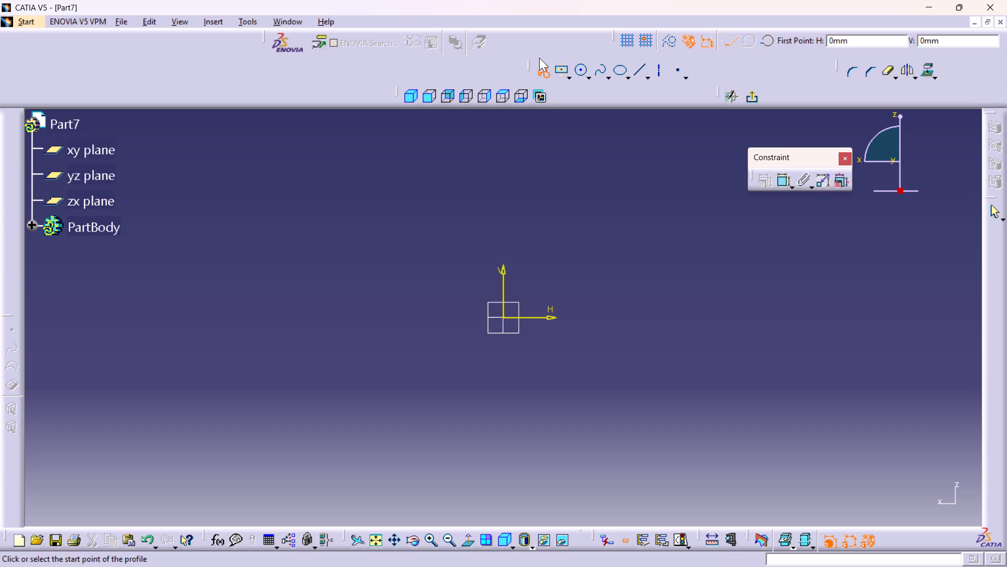
pyautogui.click(506, 316)
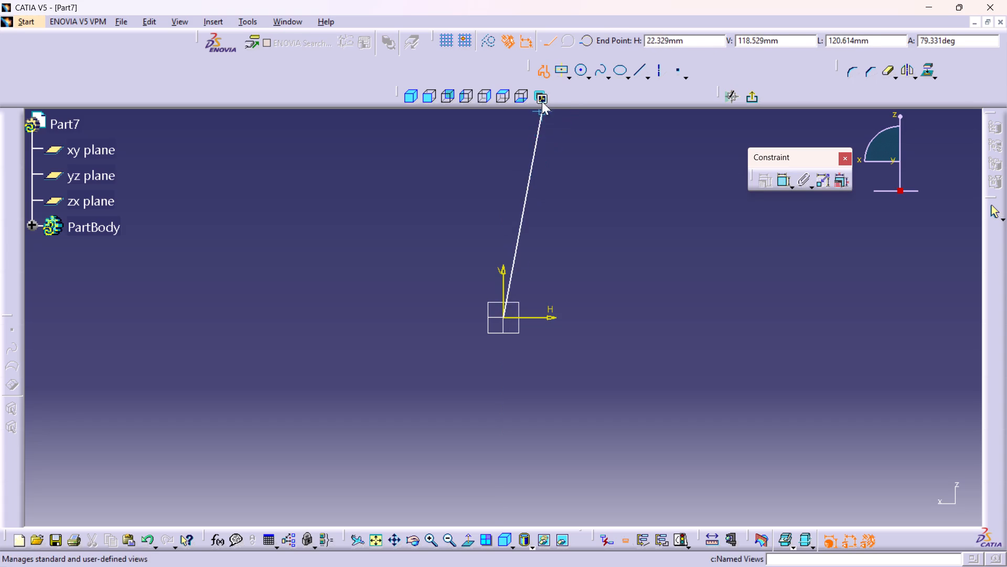
pyautogui.click(501, 249)
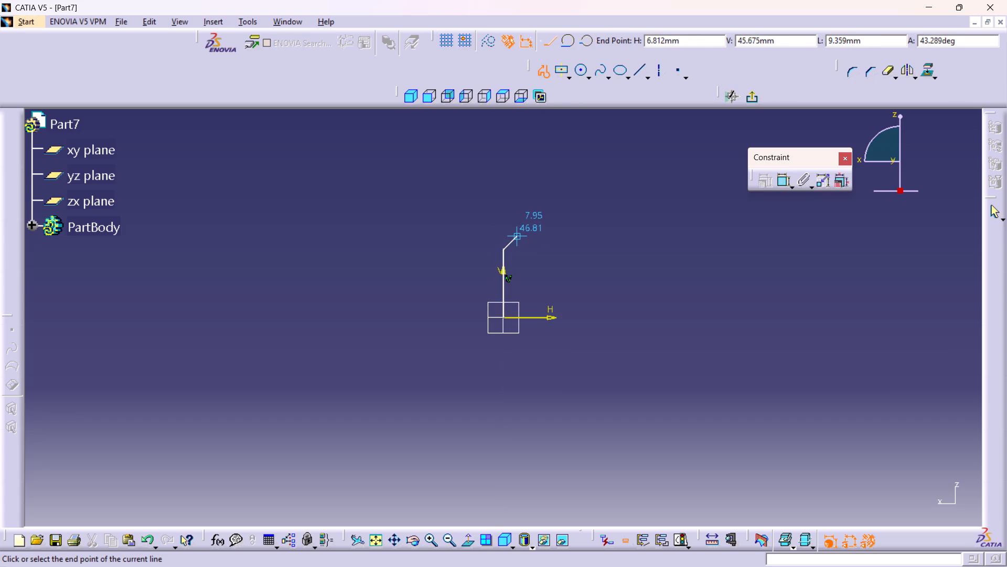
pyautogui.click(517, 235)
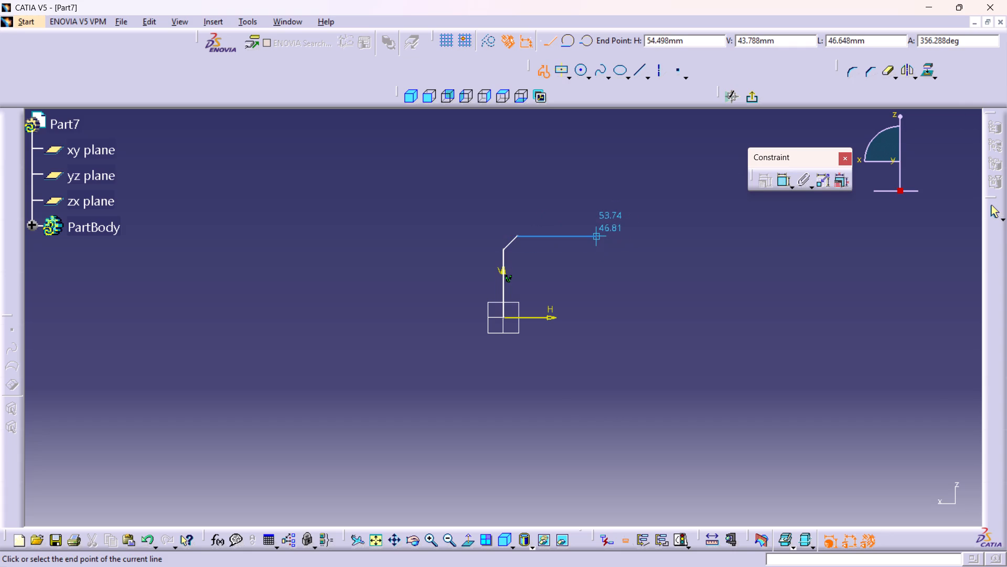
pyautogui.click(547, 236)
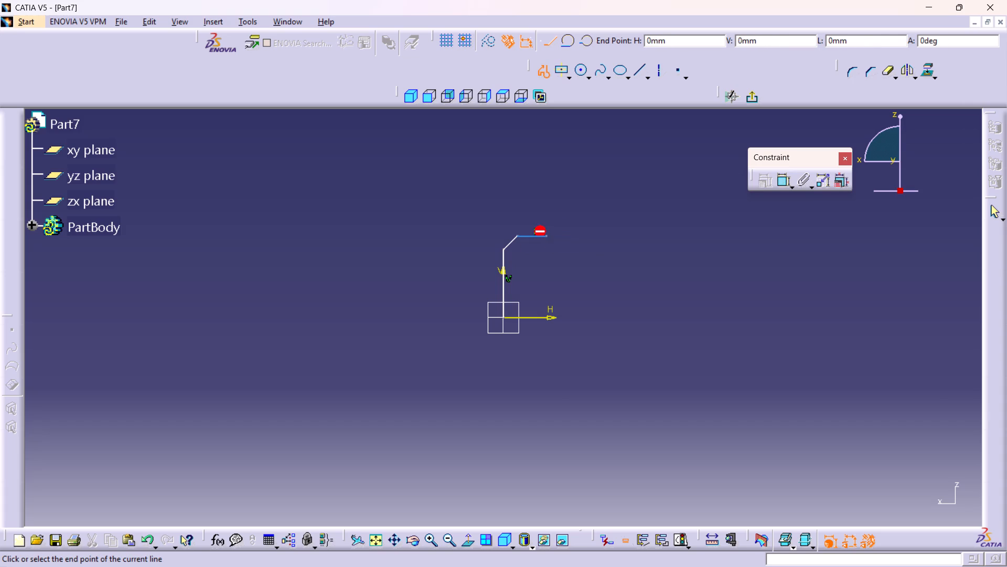
pyautogui.click(546, 282)
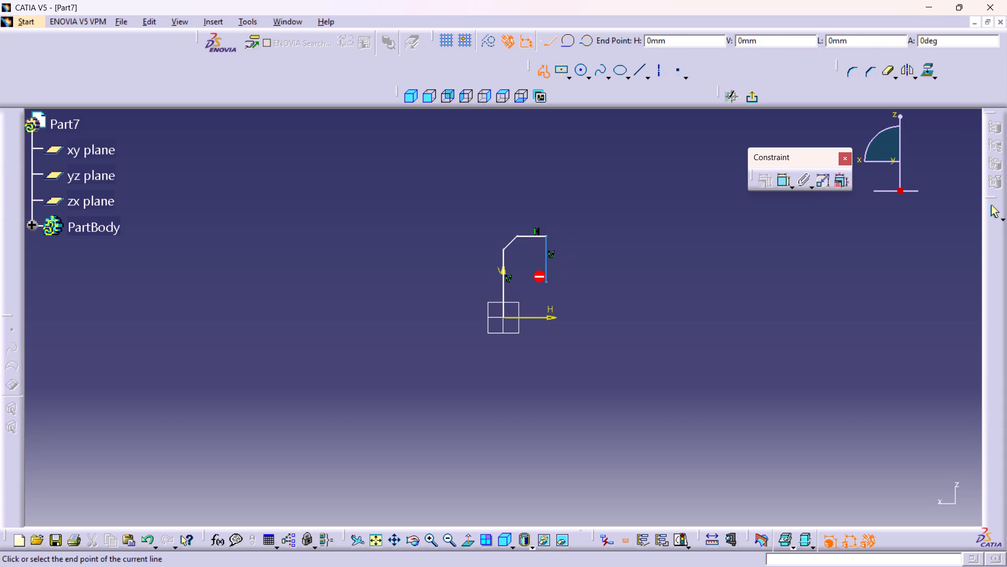
pyautogui.click(651, 282)
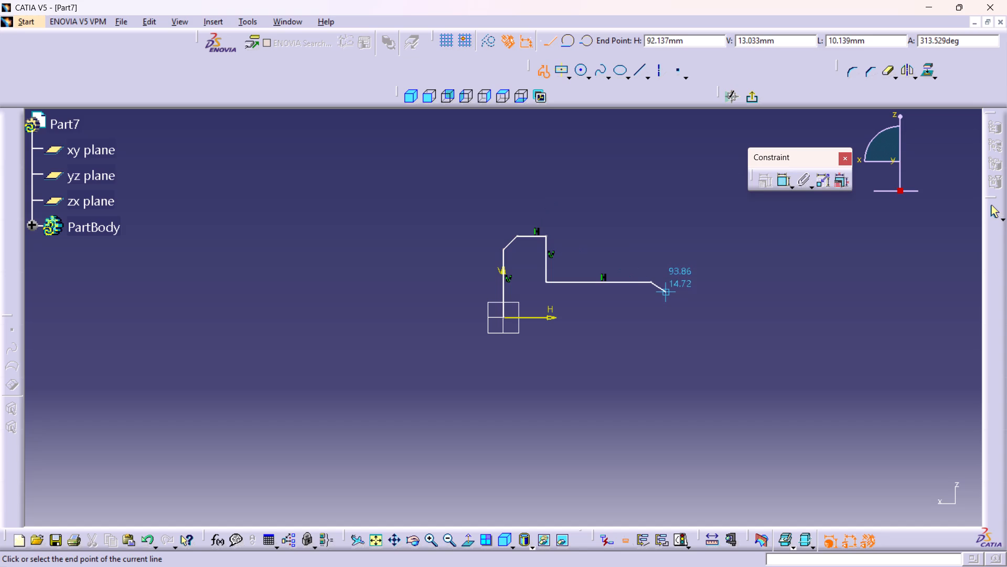
pyautogui.click(666, 292)
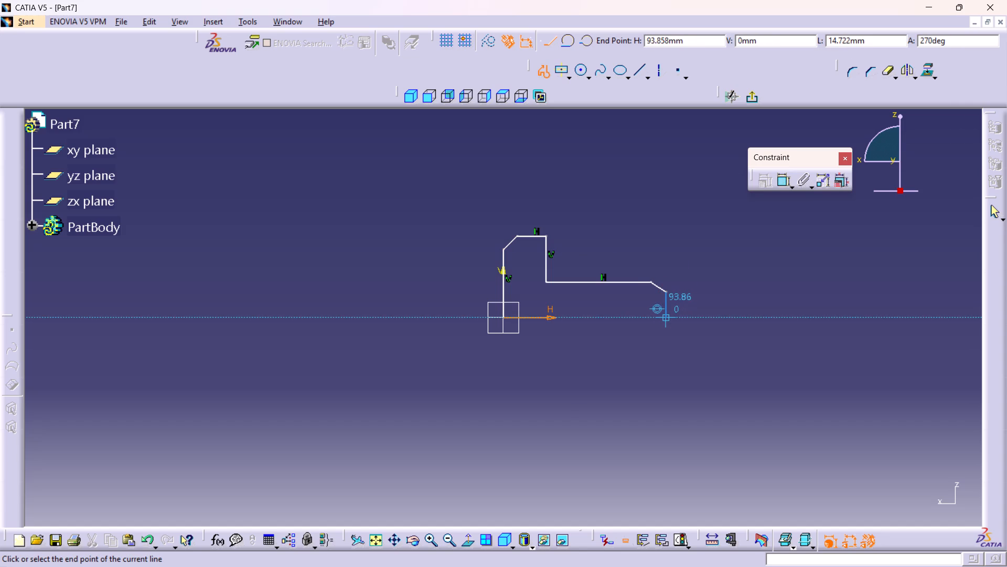
pyautogui.click(664, 319)
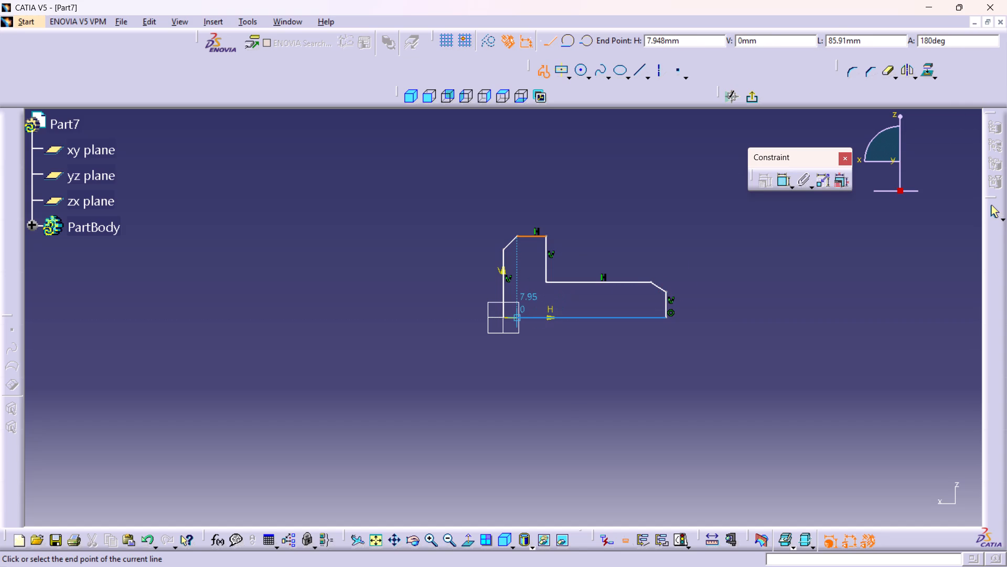
pyautogui.click(505, 315)
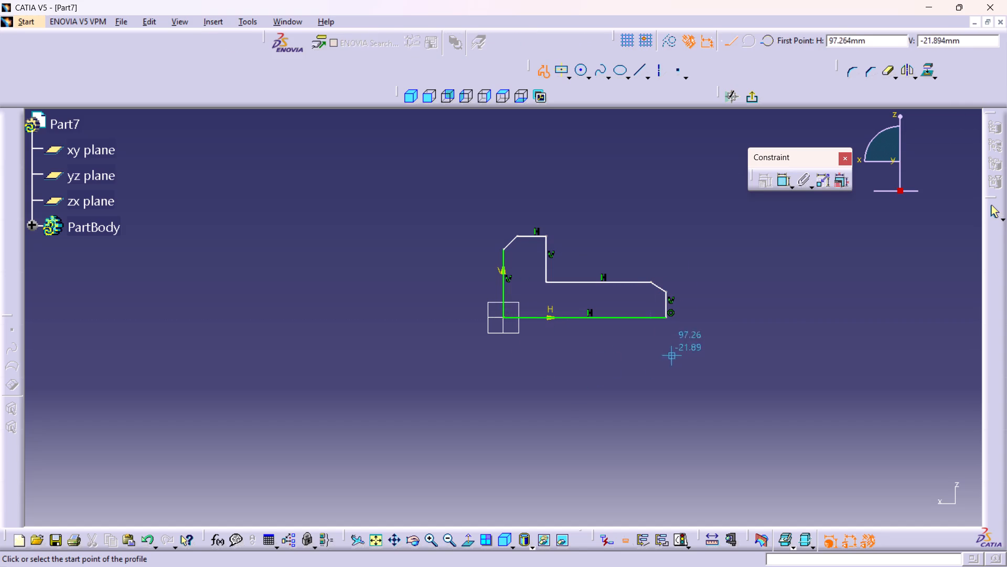
pyautogui.click(993, 211)
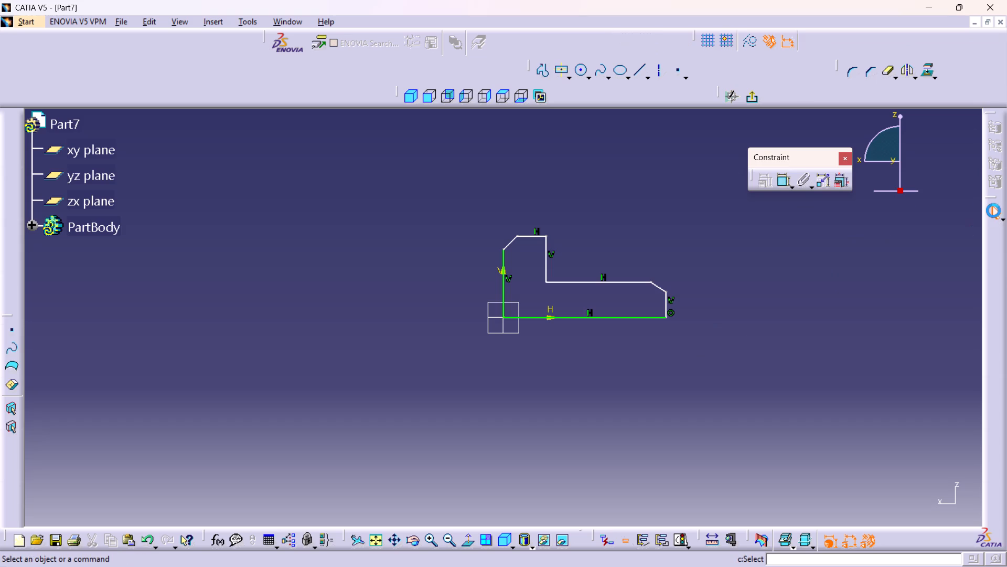
# Constrain the angle between the vertical edge at the origin and the adjoining sloped edge to 45 degrees.
pyautogui.doubleClick(782, 182)
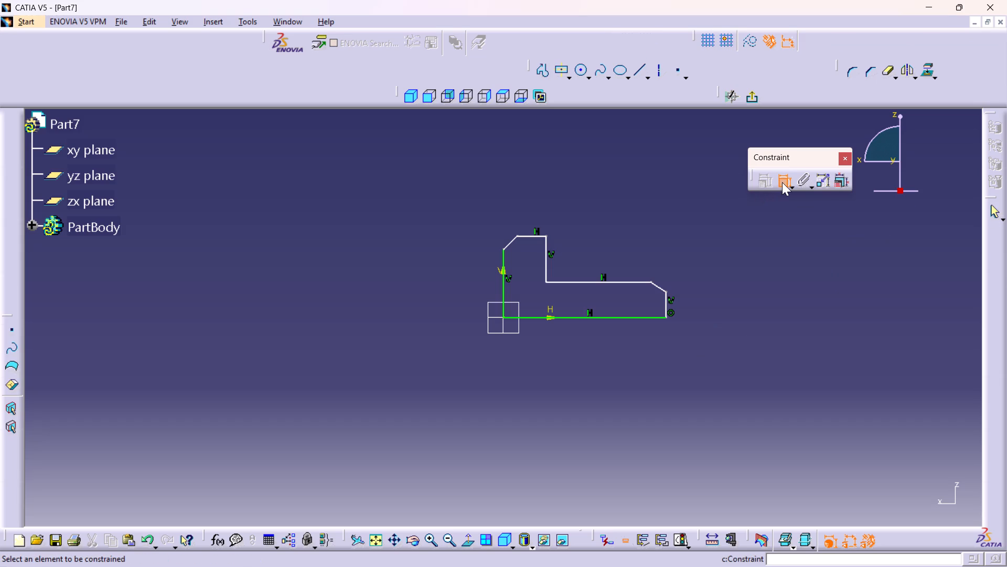
pyautogui.click(503, 253)
pyautogui.click(511, 244)
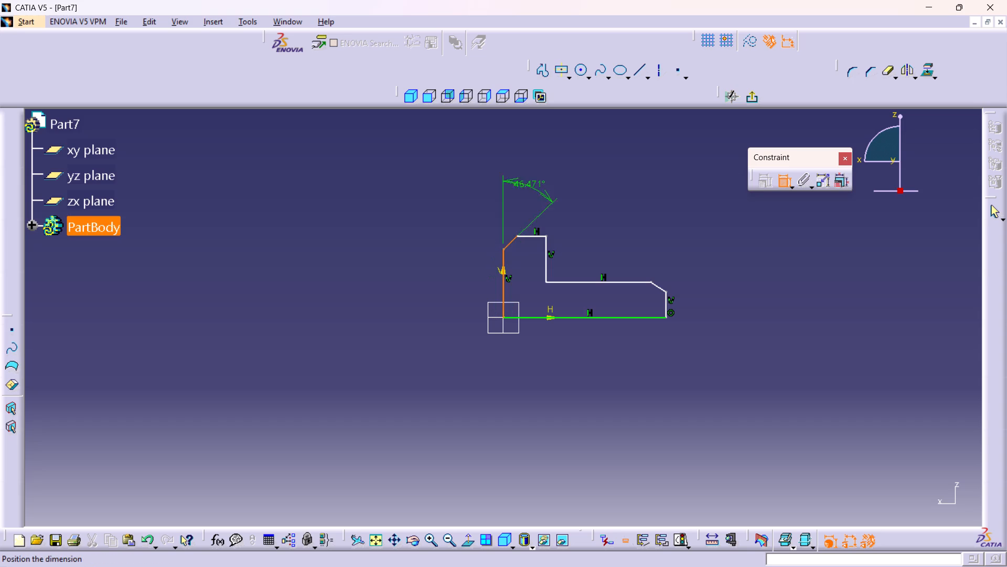
pyautogui.click(533, 182)
pyautogui.doubleClick(533, 177)
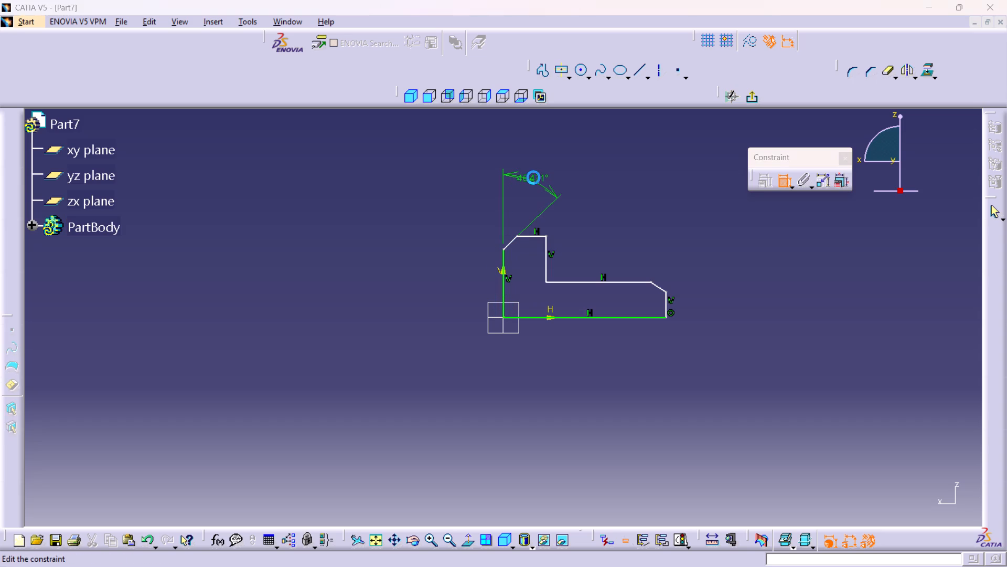
pyautogui.write('45')
pyautogui.press('Return')
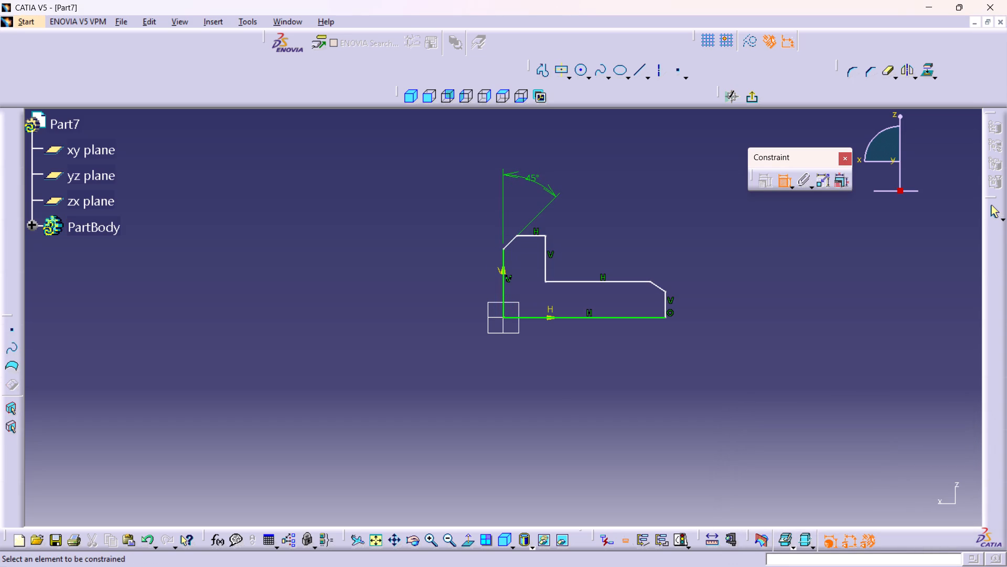
# Constrain the angle between the short vertical end edge and its adjoining sloped edge to 45 degrees.
pyautogui.click(667, 303)
pyautogui.click(660, 287)
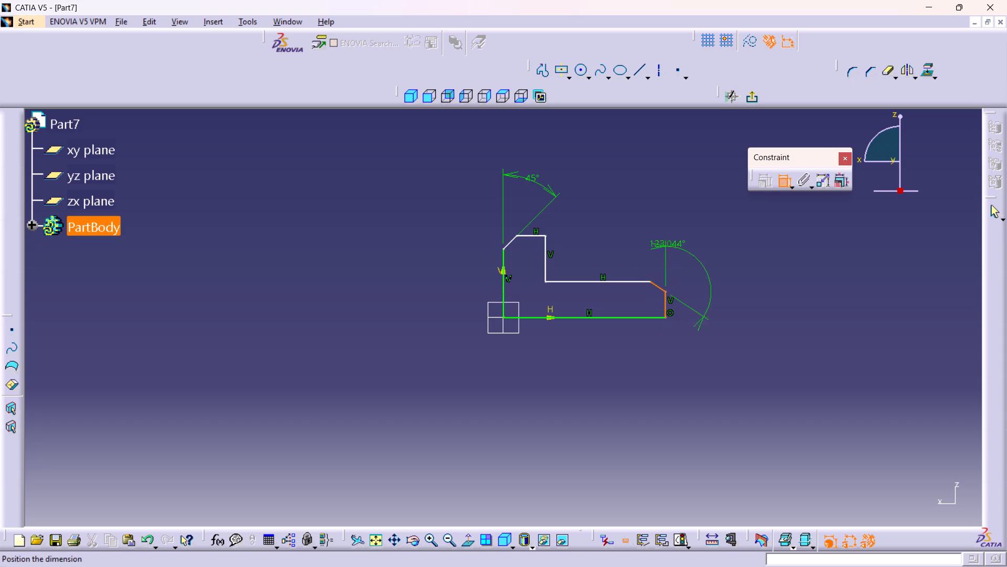
pyautogui.click(647, 239)
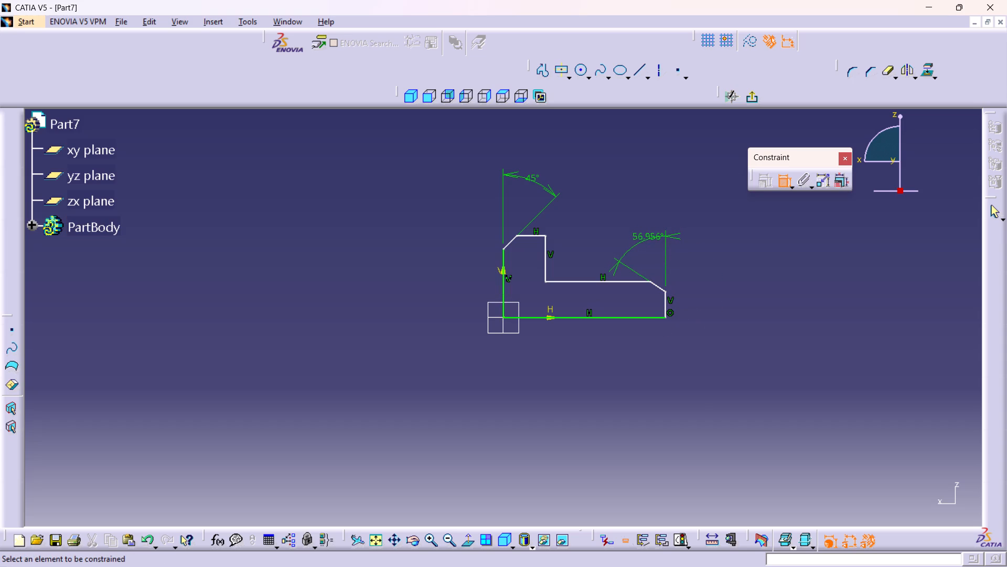
pyautogui.doubleClick(648, 237)
pyautogui.write('45')
pyautogui.press('Return')
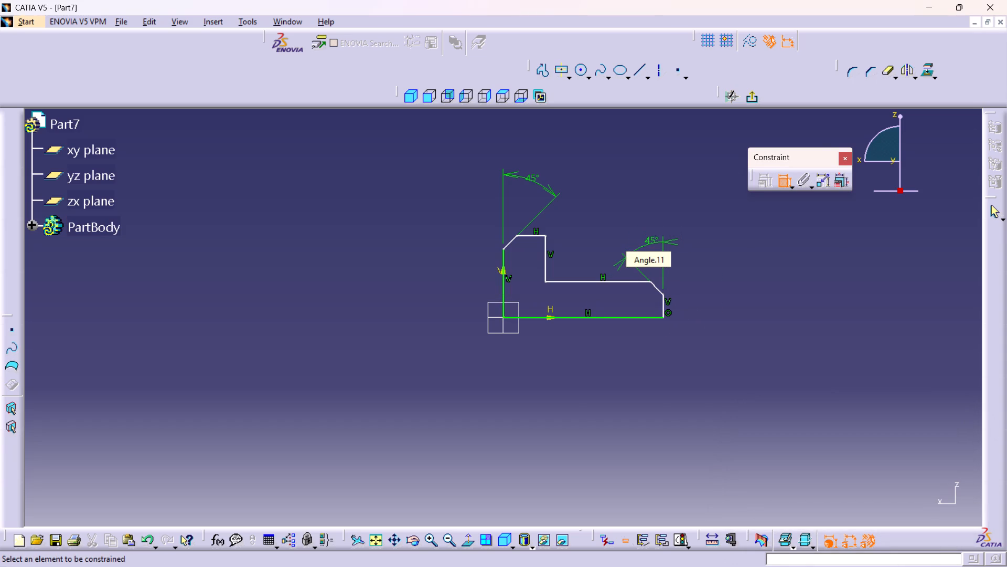
# Dimension the profile's bottom edge and set its length to 120 mm.
pyautogui.click(581, 320)
pyautogui.click(585, 373)
pyautogui.click(583, 364)
pyautogui.doubleClick(583, 364)
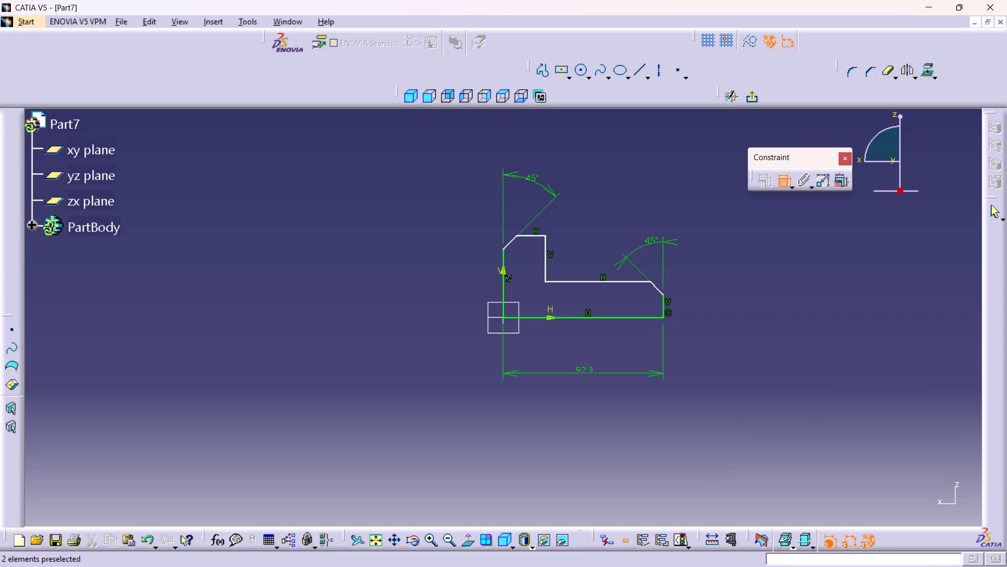
pyautogui.write('15')
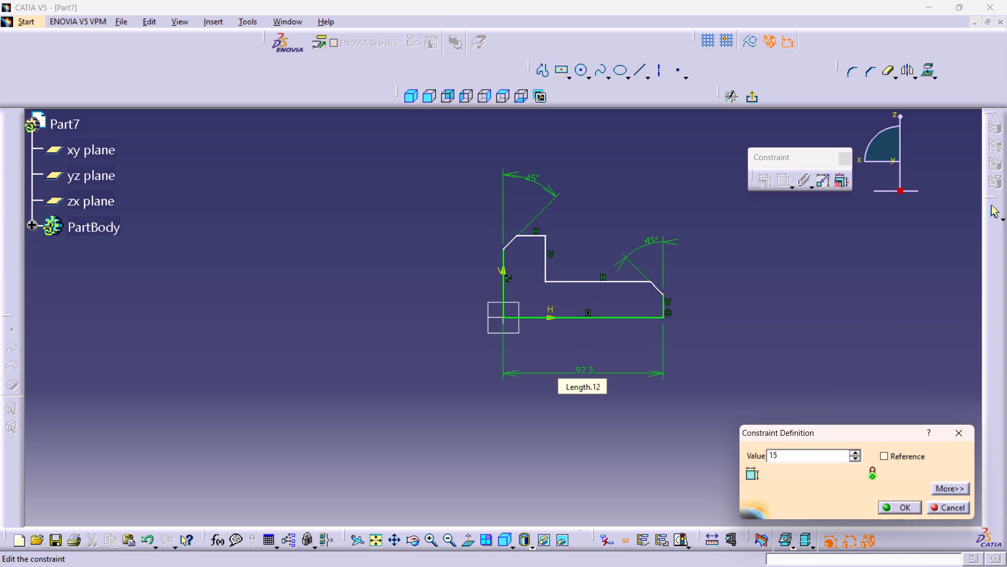
pyautogui.press('BackSpace')
pyautogui.write('20')
pyautogui.press('Return')
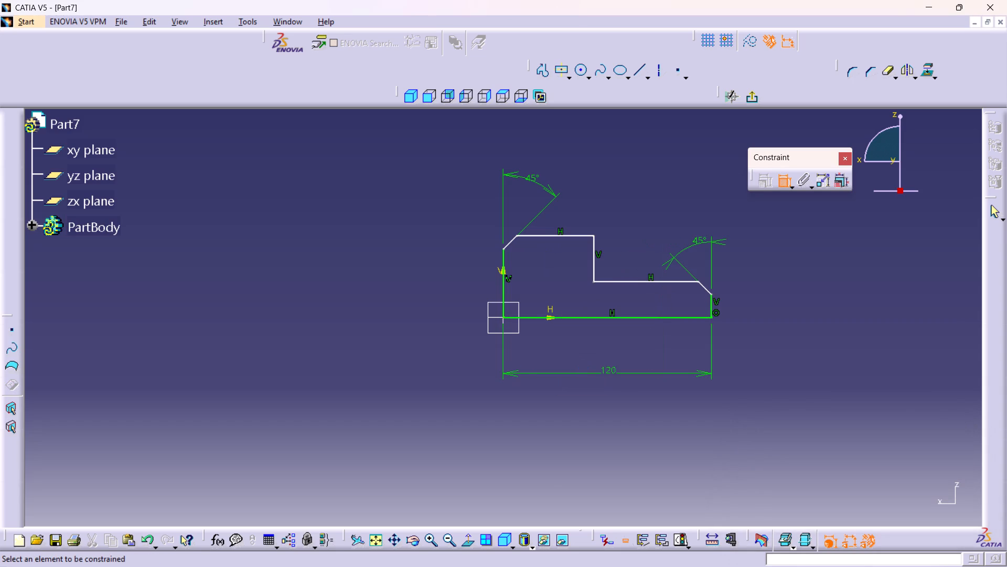
# Dimension the lengths of the profile's top horizontal edge and the lower horizontal step edge.
pyautogui.click(569, 234)
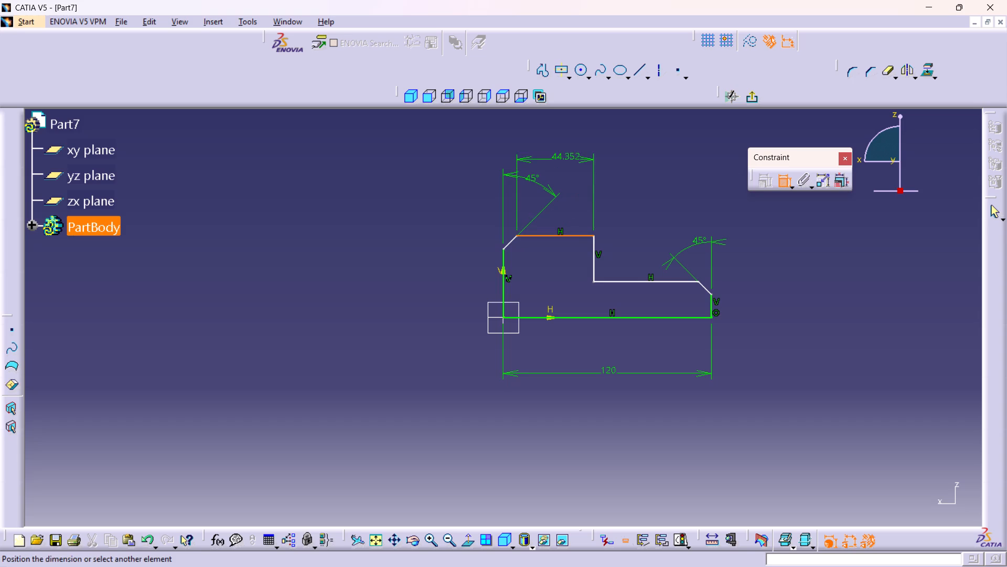
pyautogui.click(561, 147)
pyautogui.doubleClick(559, 139)
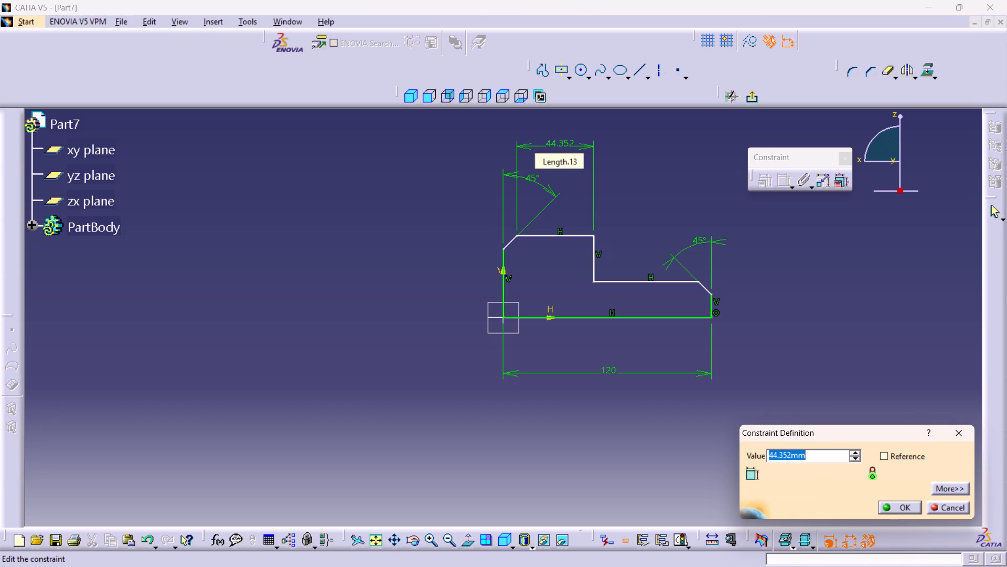
pyautogui.click(633, 280)
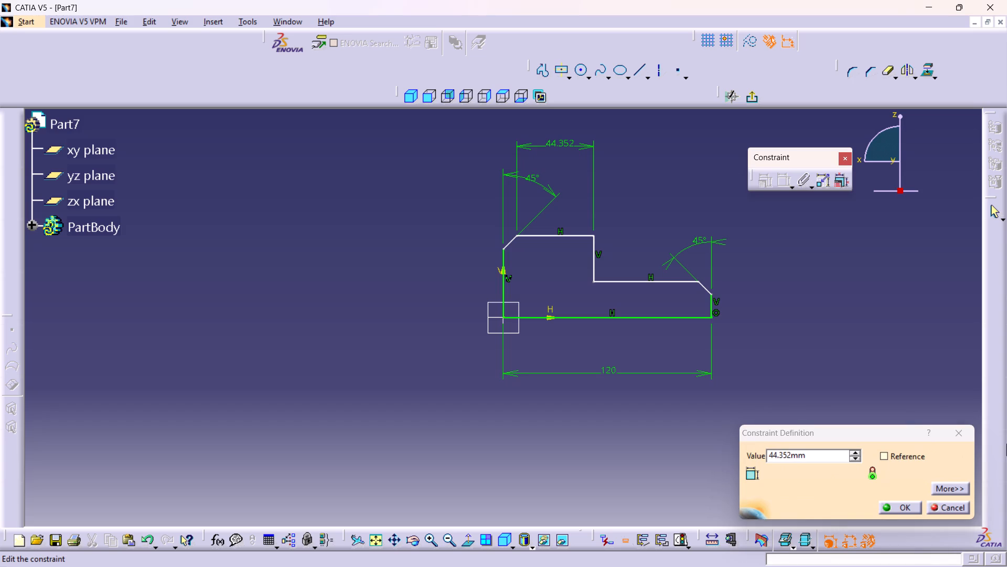
pyautogui.click(959, 434)
pyautogui.click(641, 280)
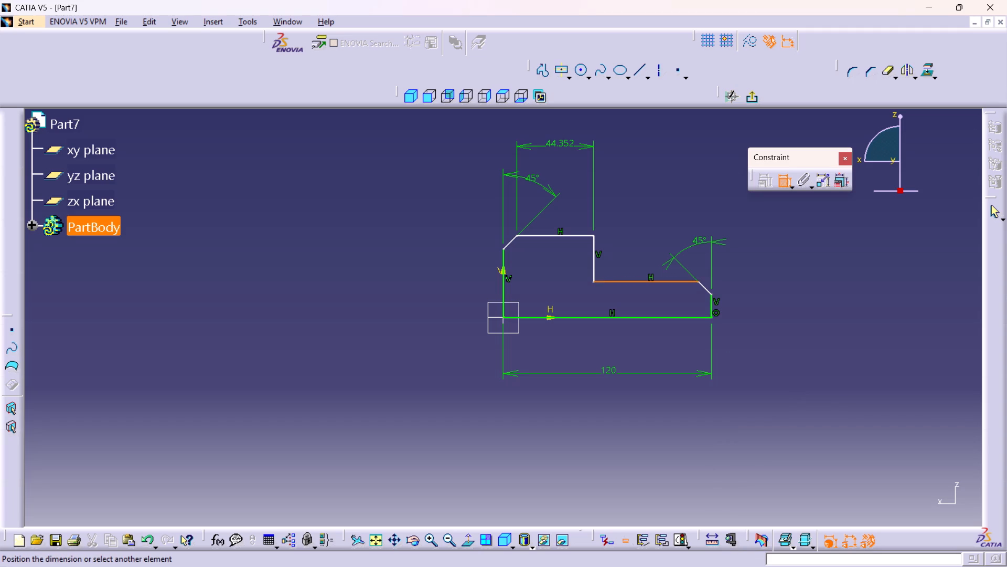
pyautogui.click(640, 211)
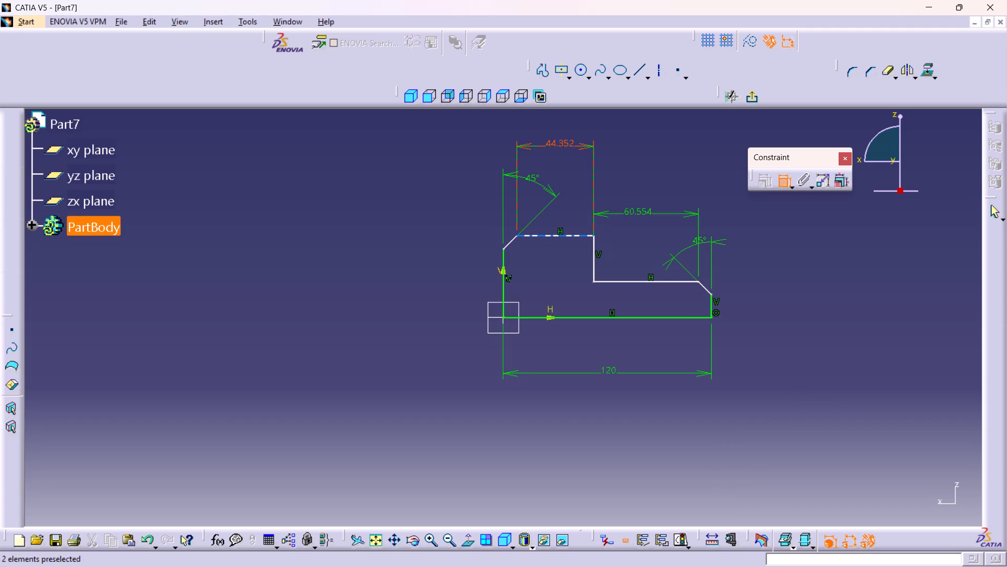
# Set the top horizontal edge's length to 10 mm.
pyautogui.doubleClick(553, 145)
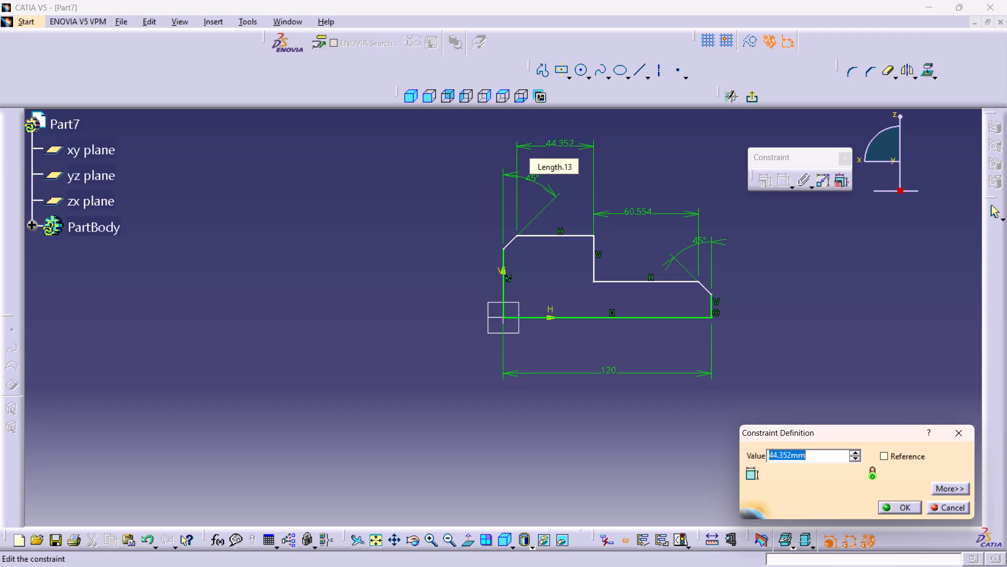
pyautogui.doubleClick(557, 141)
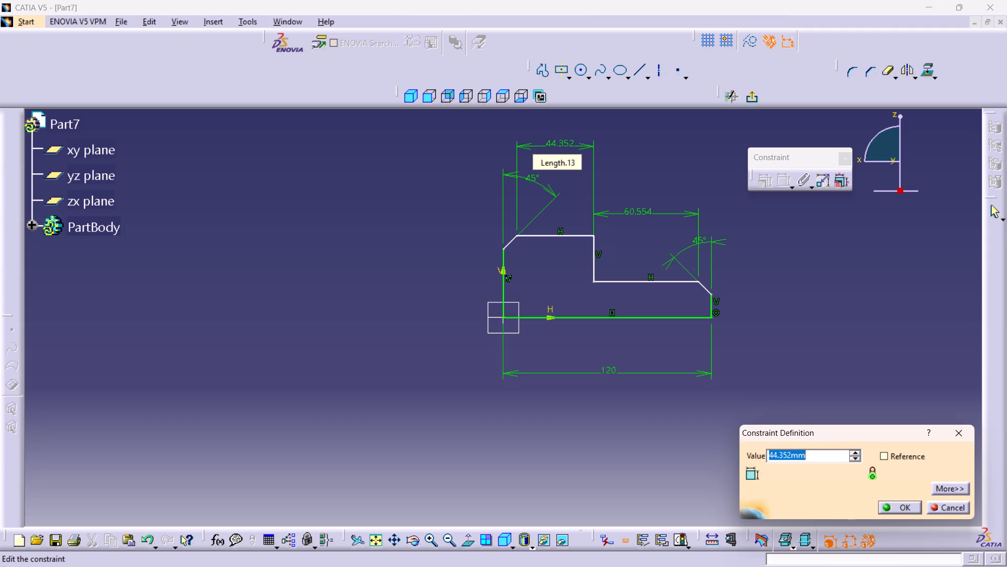
pyautogui.write('10')
pyautogui.press('Return')
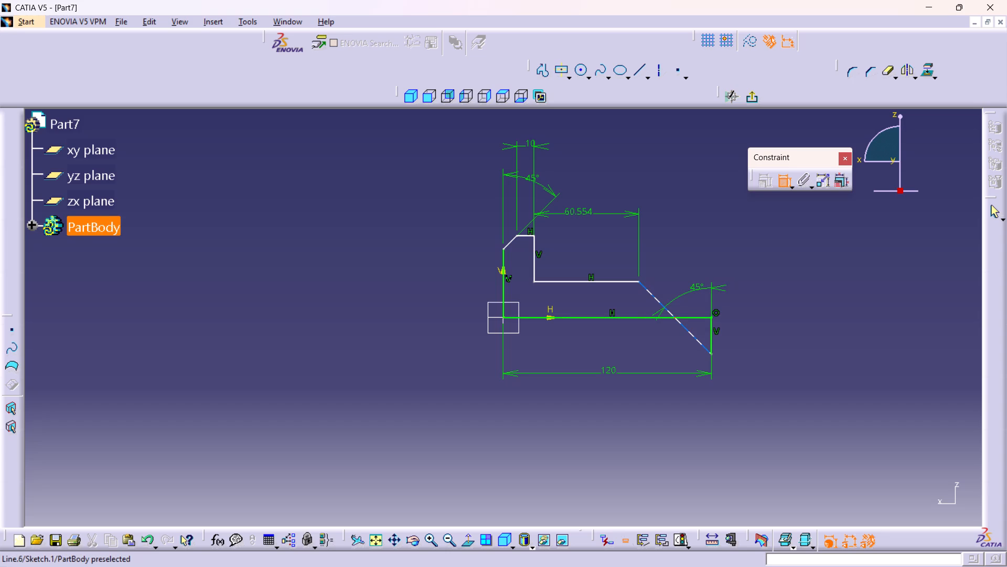
# Set the lower horizontal step edge's length to 72 mm and finish dimensioning.
pyautogui.doubleClick(581, 206)
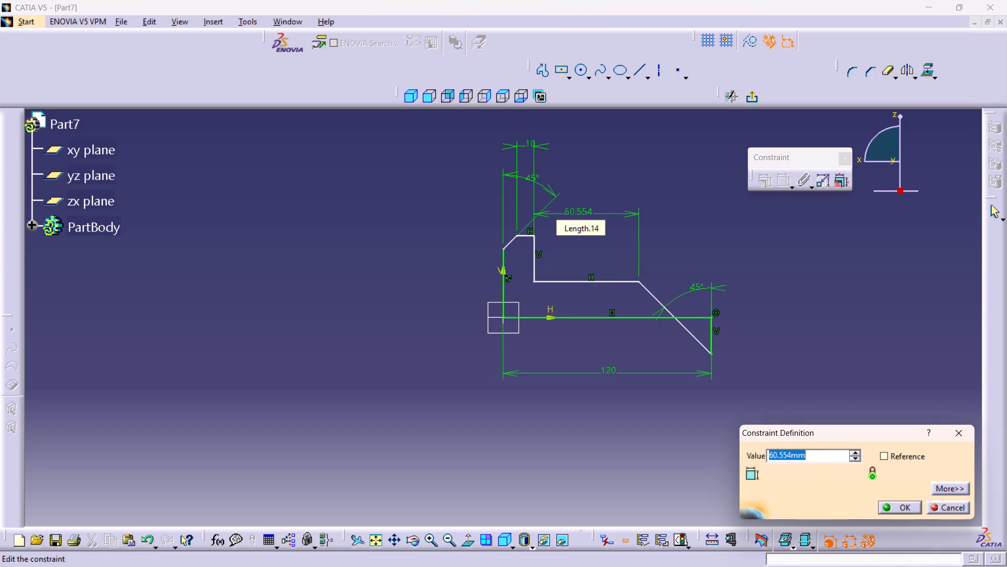
pyautogui.write('72')
pyautogui.press('Return')
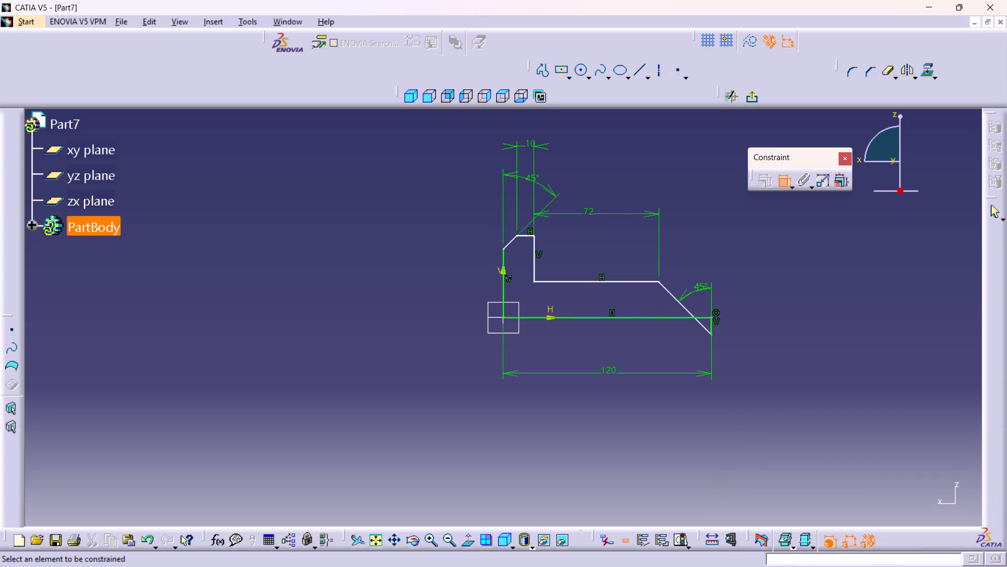
pyautogui.click(784, 184)
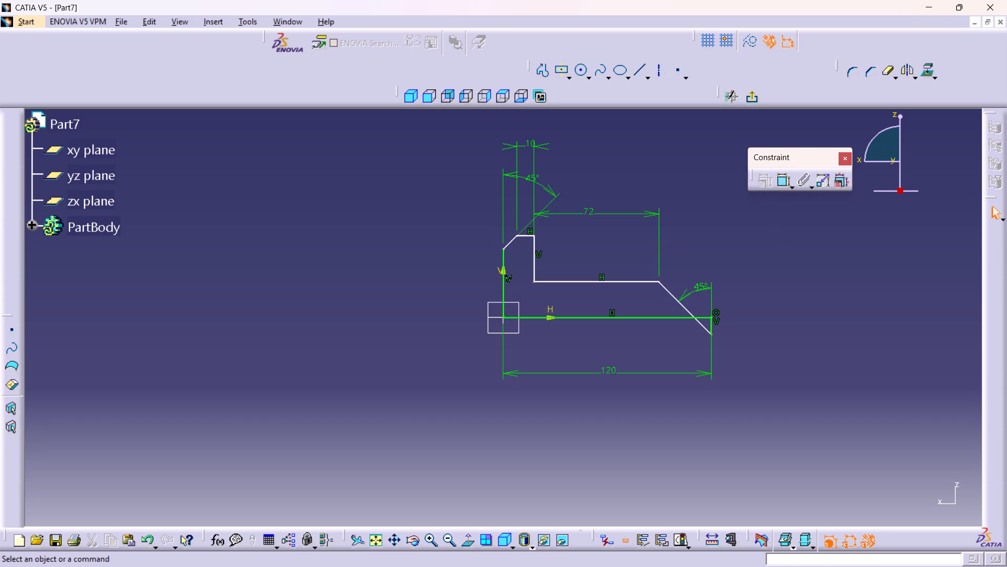
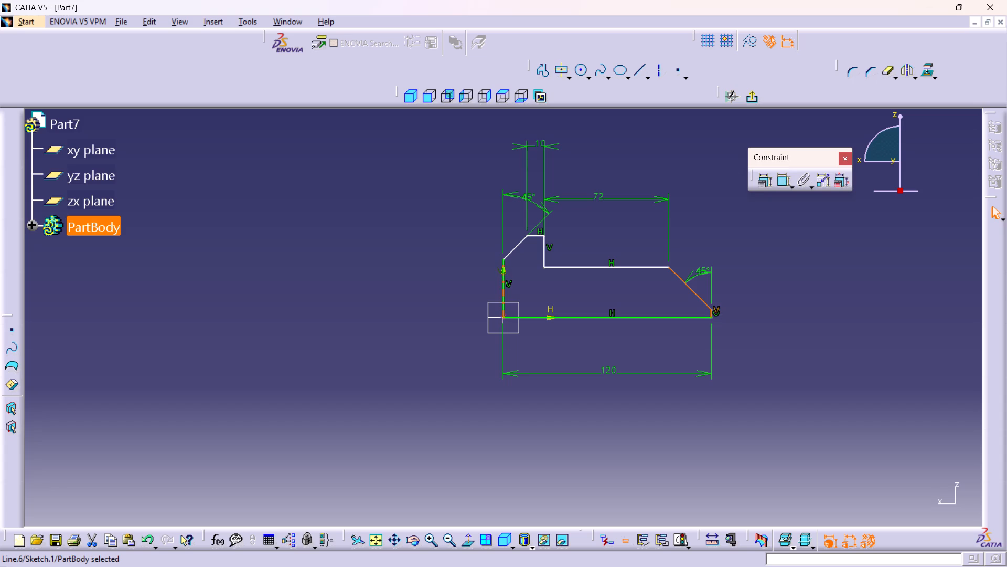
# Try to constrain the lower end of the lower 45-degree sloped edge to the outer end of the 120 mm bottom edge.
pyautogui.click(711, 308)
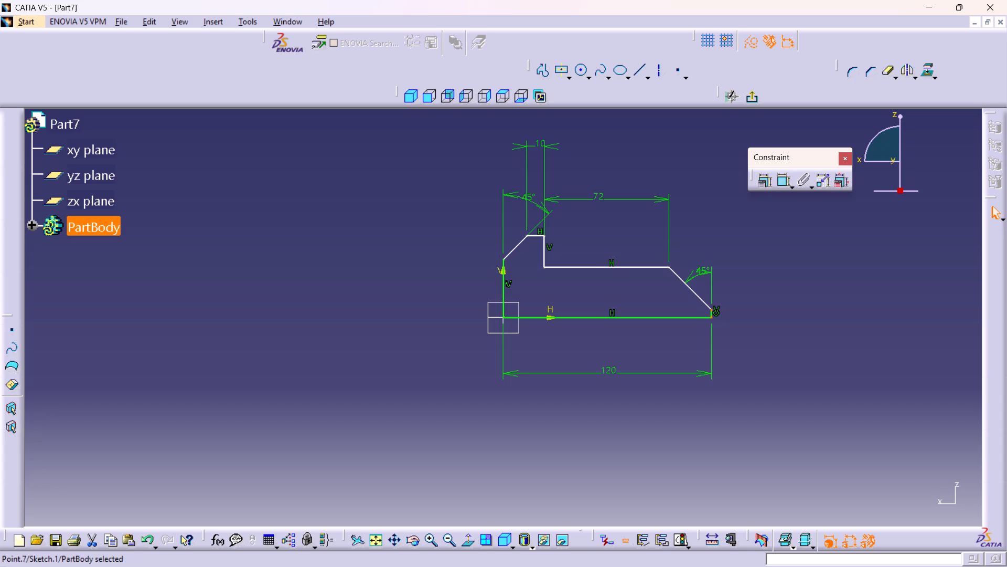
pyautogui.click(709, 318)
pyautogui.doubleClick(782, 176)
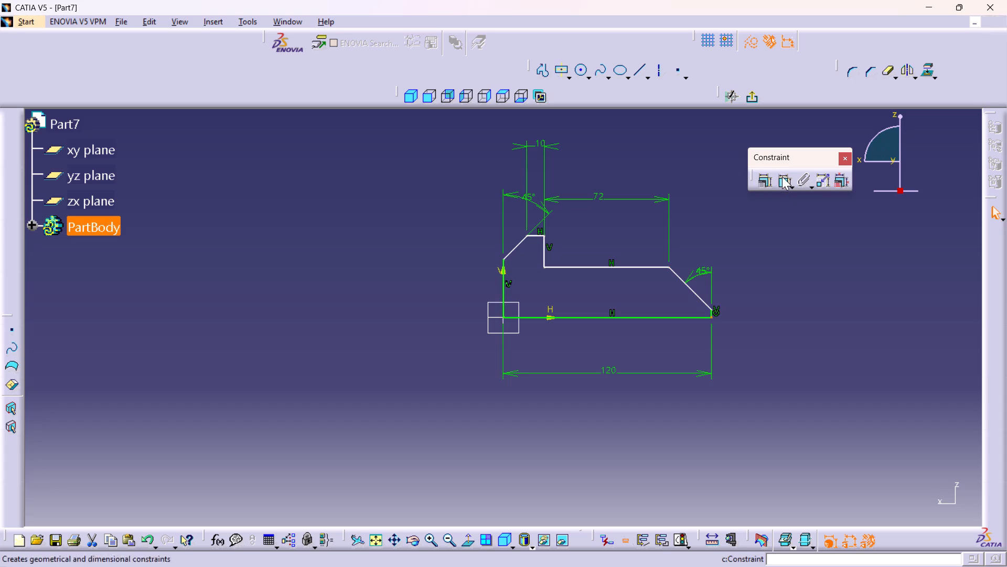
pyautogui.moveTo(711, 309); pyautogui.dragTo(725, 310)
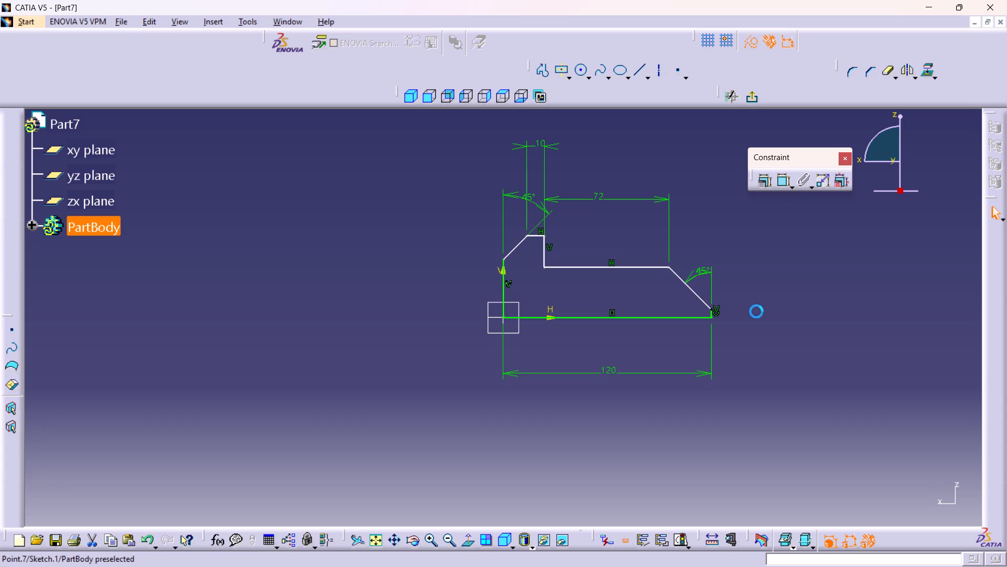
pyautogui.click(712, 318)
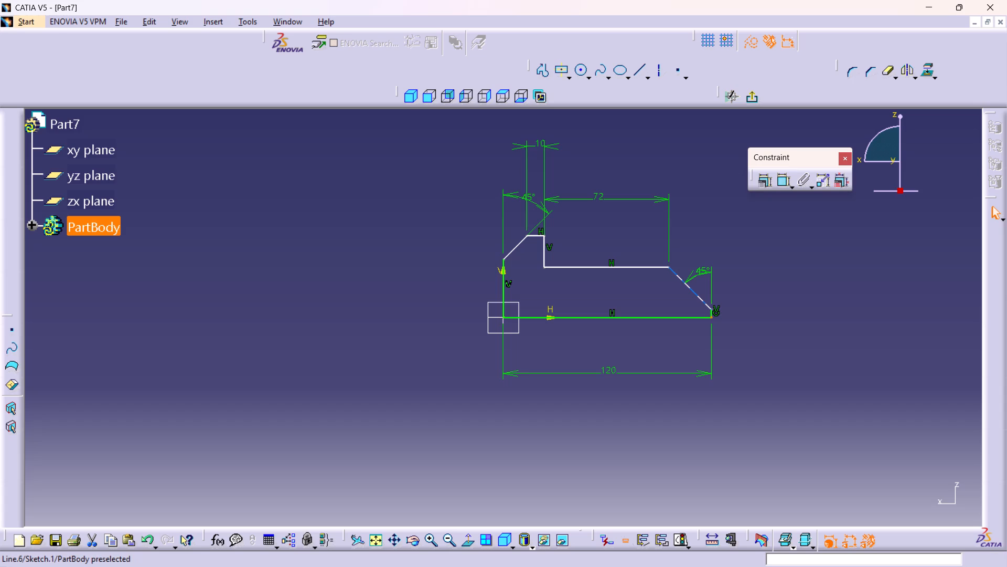
# Move the lower 45-degree sloped edge down until its lower end roughly meets the bottom edge.
pyautogui.moveTo(701, 298); pyautogui.dragTo(711, 310)
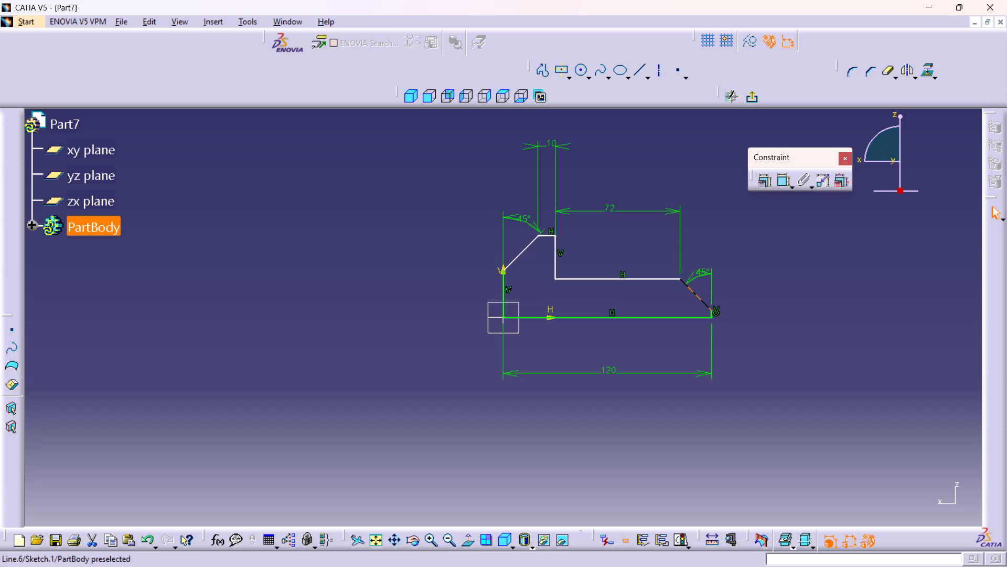
pyautogui.moveTo(711, 310); pyautogui.dragTo(711, 314)
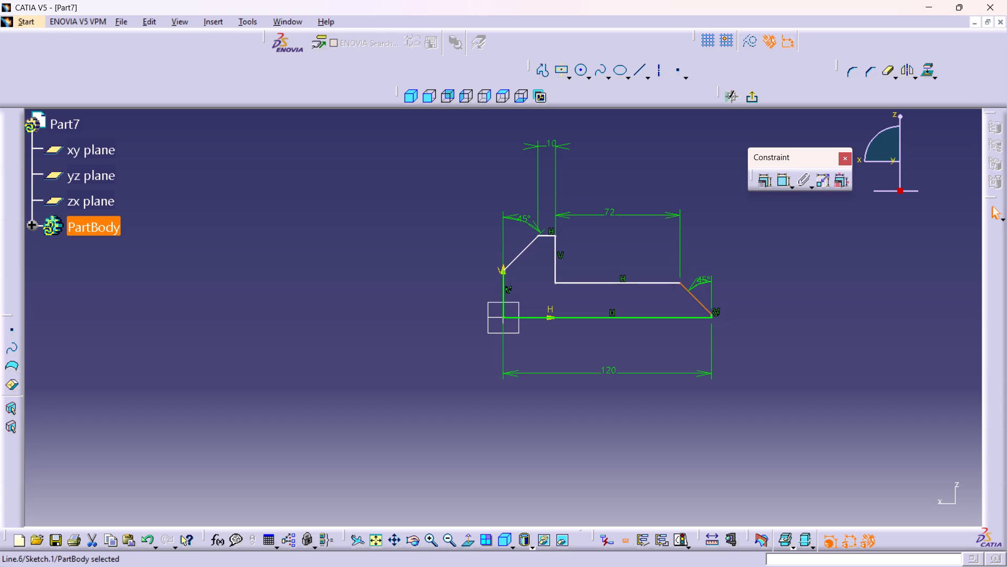
pyautogui.moveTo(703, 308); pyautogui.dragTo(716, 324)
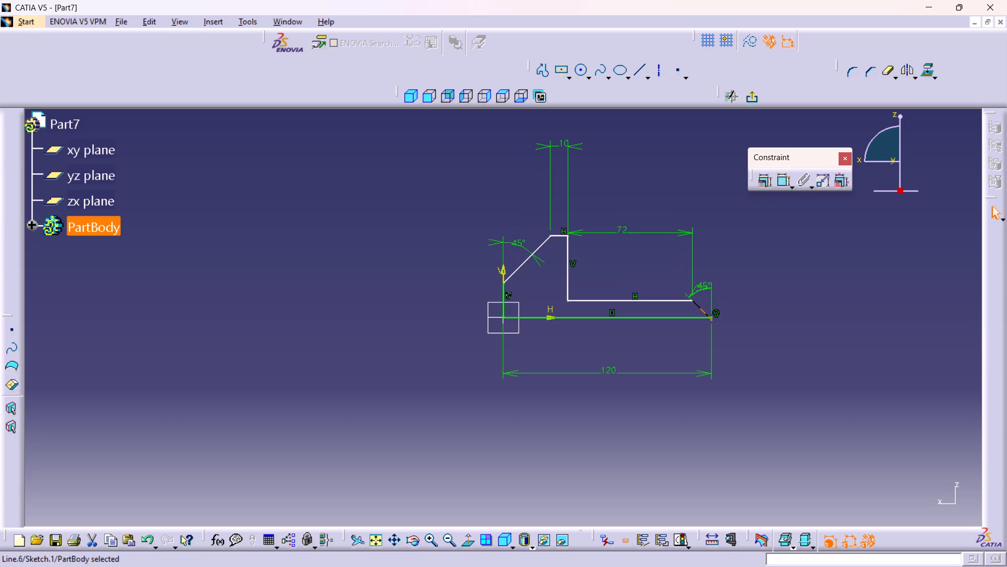
pyautogui.click(740, 292)
# Constrain the lower end of the lower 45-degree sloped edge coincident with the profile's bottom edge.
pyautogui.moveTo(735, 301); pyautogui.dragTo(735, 299, button='middle')
pyautogui.rightClick(735, 301)
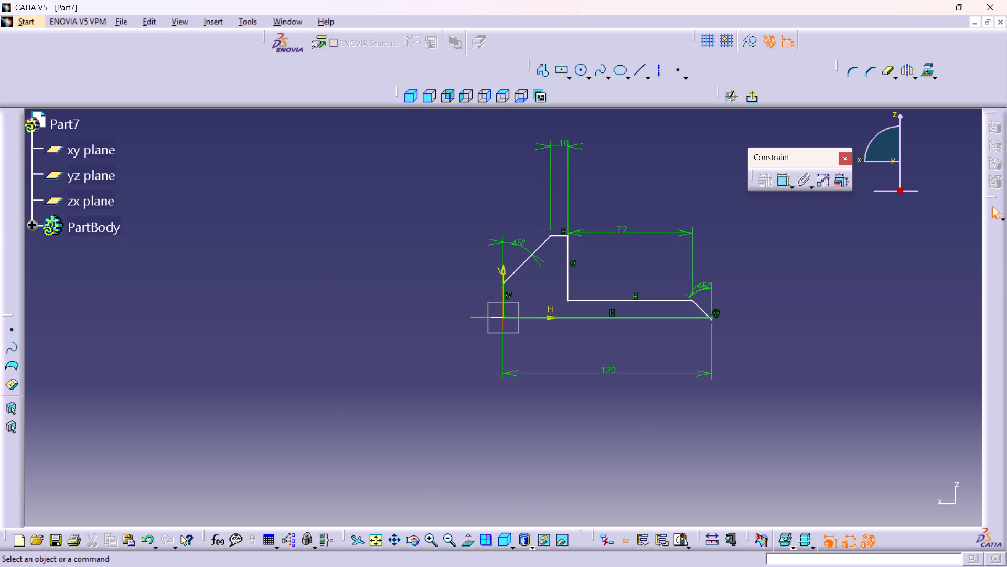
pyautogui.moveTo(735, 299); pyautogui.dragTo(715, 224, button='middle')
pyautogui.moveTo(772, 271); pyautogui.dragTo(499, 269, button='middle')
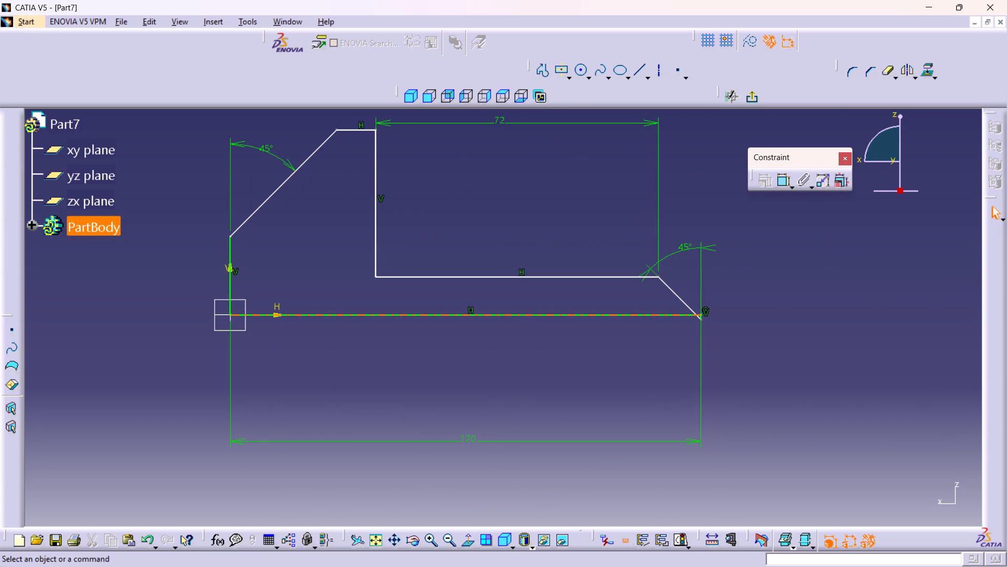
pyautogui.doubleClick(781, 185)
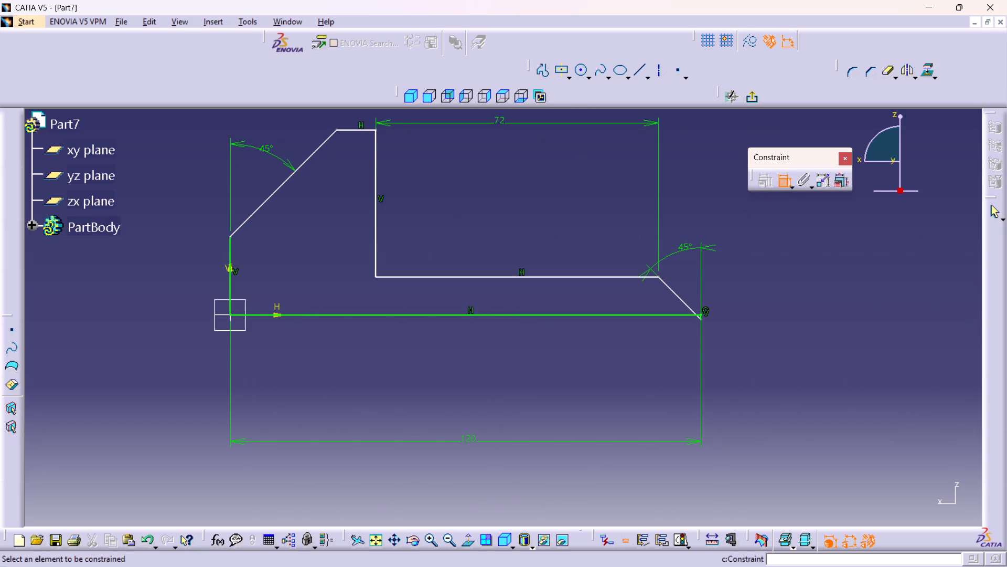
pyautogui.click(701, 319)
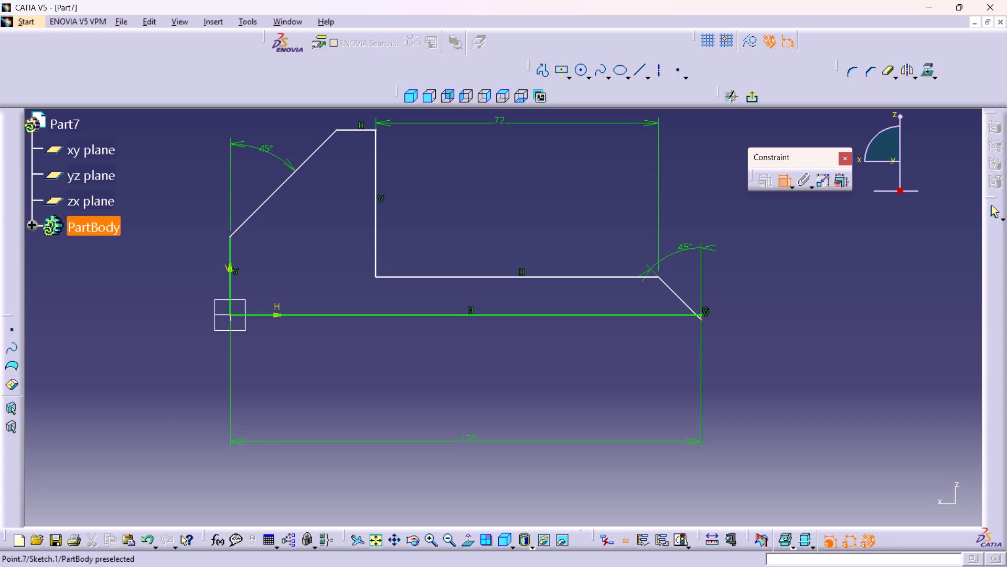
pyautogui.click(702, 311)
pyautogui.click(701, 313)
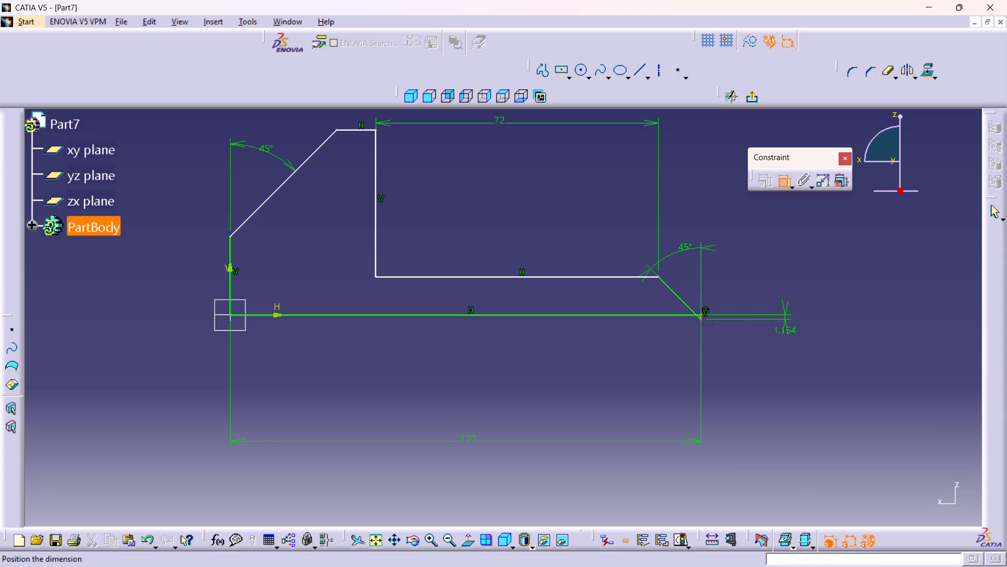
pyautogui.rightClick(786, 333)
pyautogui.click(820, 430)
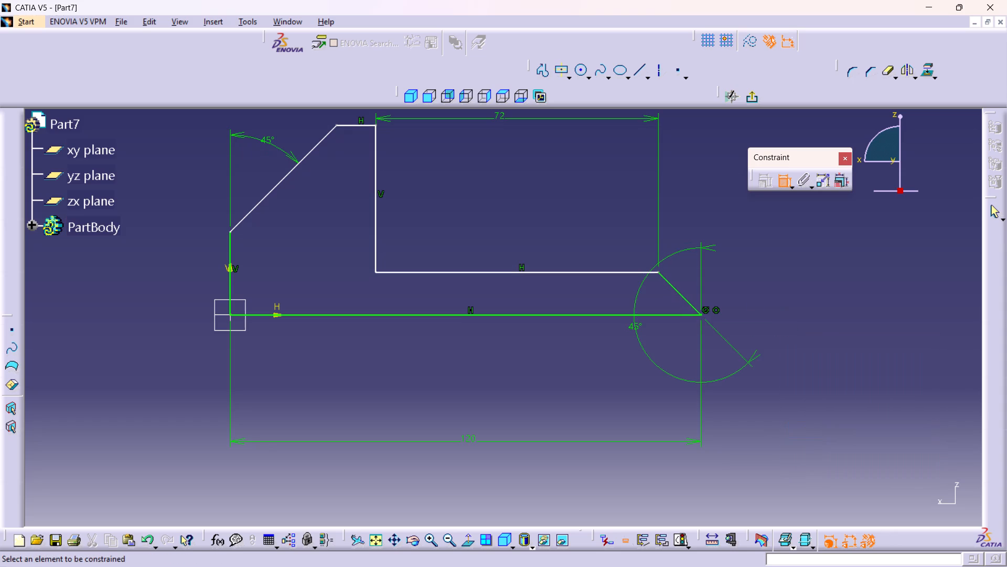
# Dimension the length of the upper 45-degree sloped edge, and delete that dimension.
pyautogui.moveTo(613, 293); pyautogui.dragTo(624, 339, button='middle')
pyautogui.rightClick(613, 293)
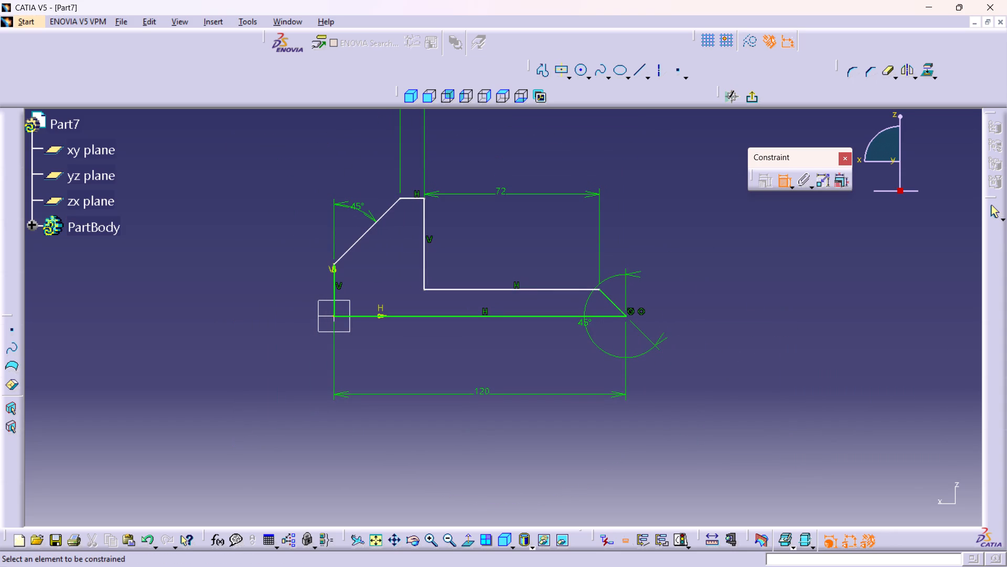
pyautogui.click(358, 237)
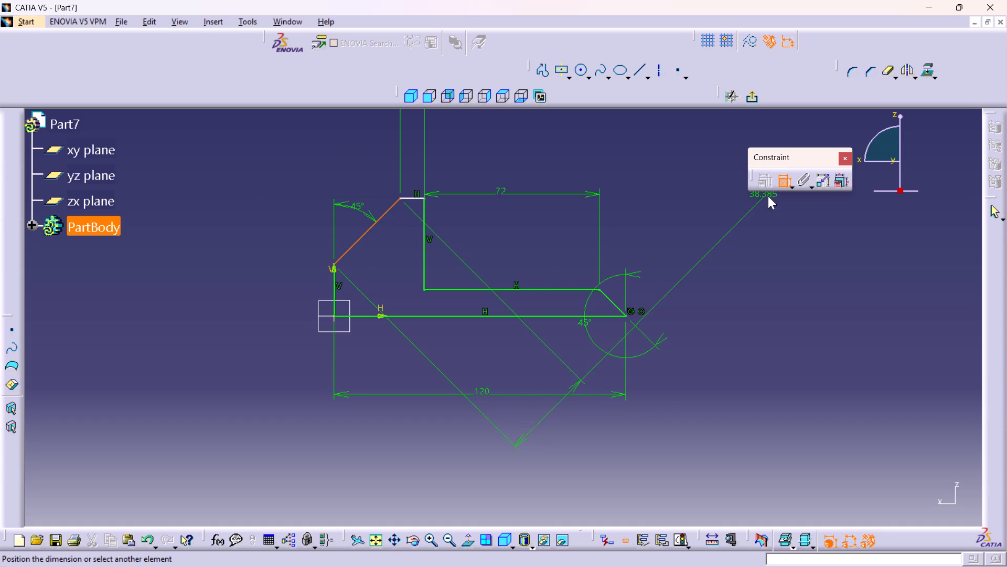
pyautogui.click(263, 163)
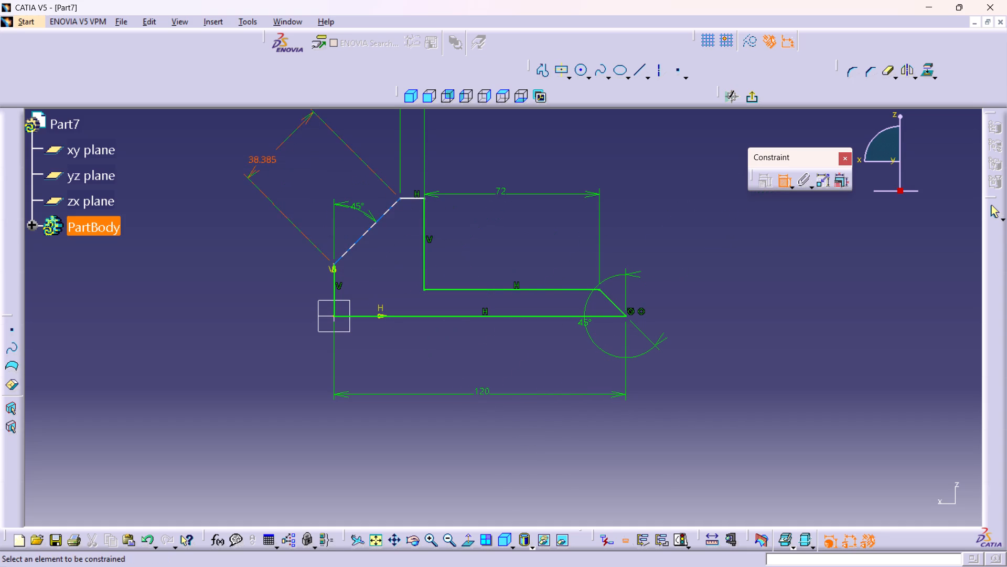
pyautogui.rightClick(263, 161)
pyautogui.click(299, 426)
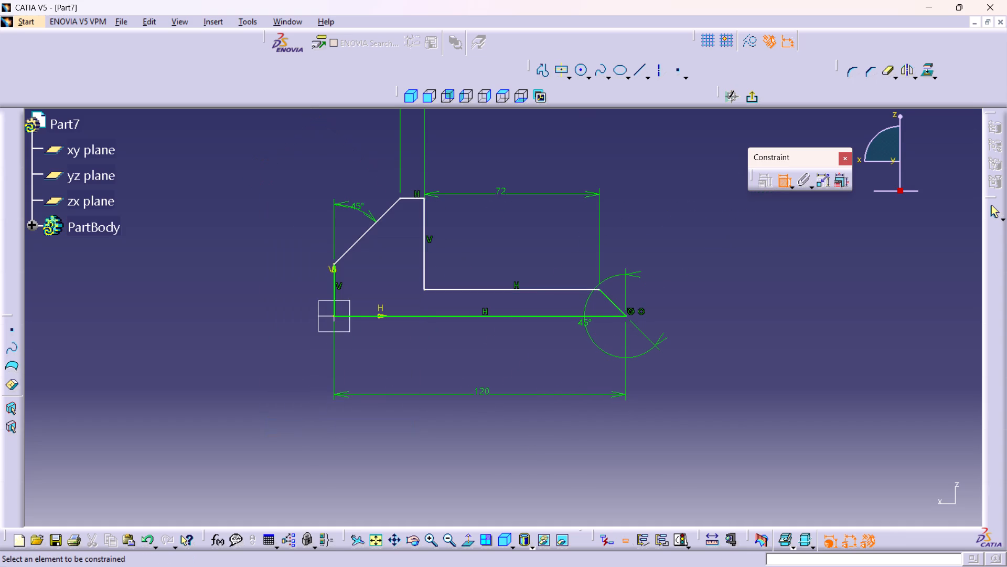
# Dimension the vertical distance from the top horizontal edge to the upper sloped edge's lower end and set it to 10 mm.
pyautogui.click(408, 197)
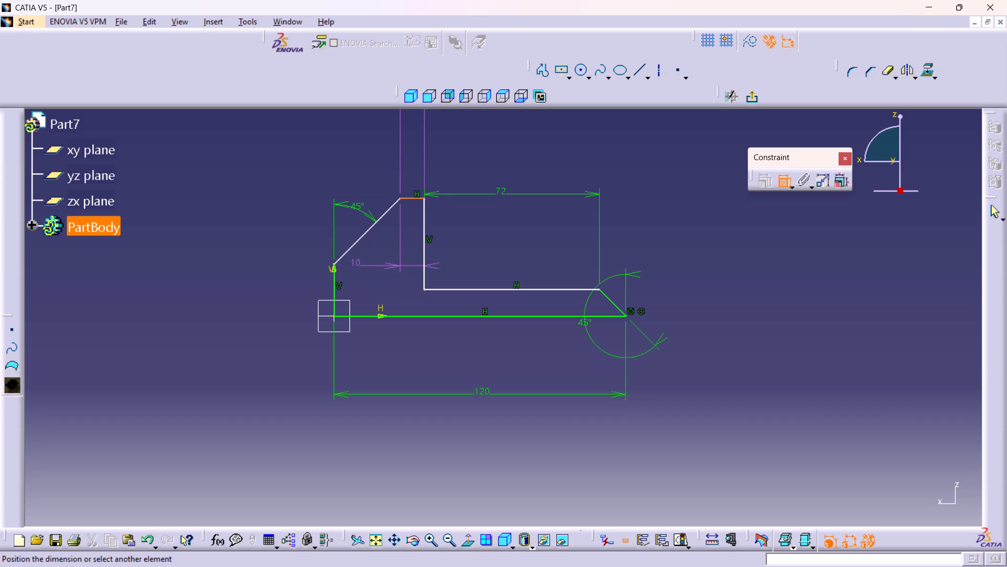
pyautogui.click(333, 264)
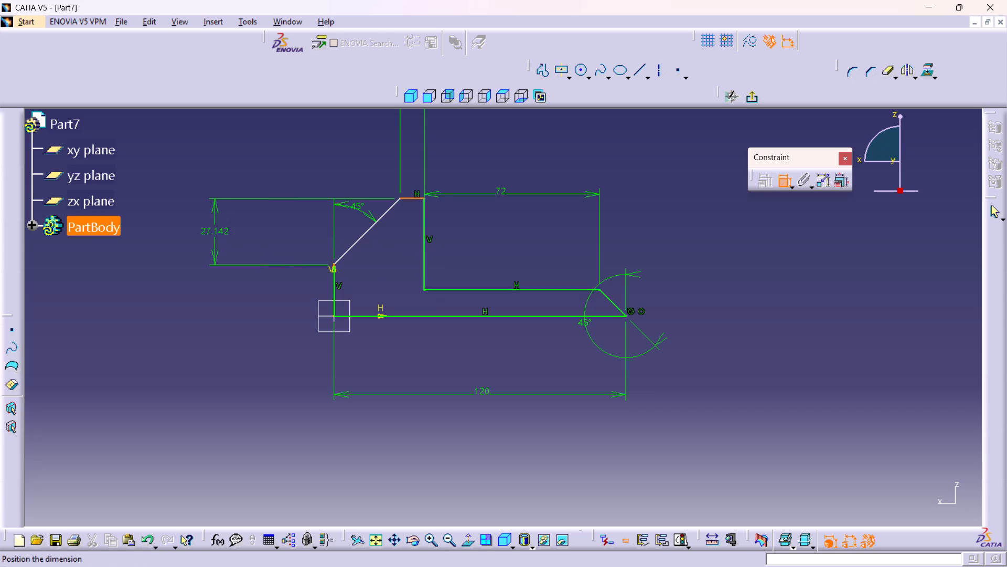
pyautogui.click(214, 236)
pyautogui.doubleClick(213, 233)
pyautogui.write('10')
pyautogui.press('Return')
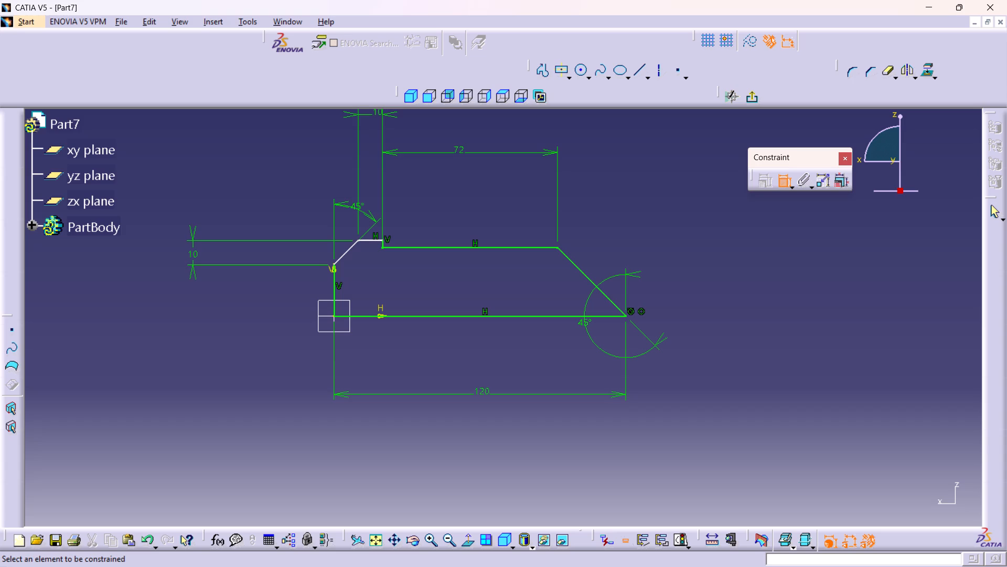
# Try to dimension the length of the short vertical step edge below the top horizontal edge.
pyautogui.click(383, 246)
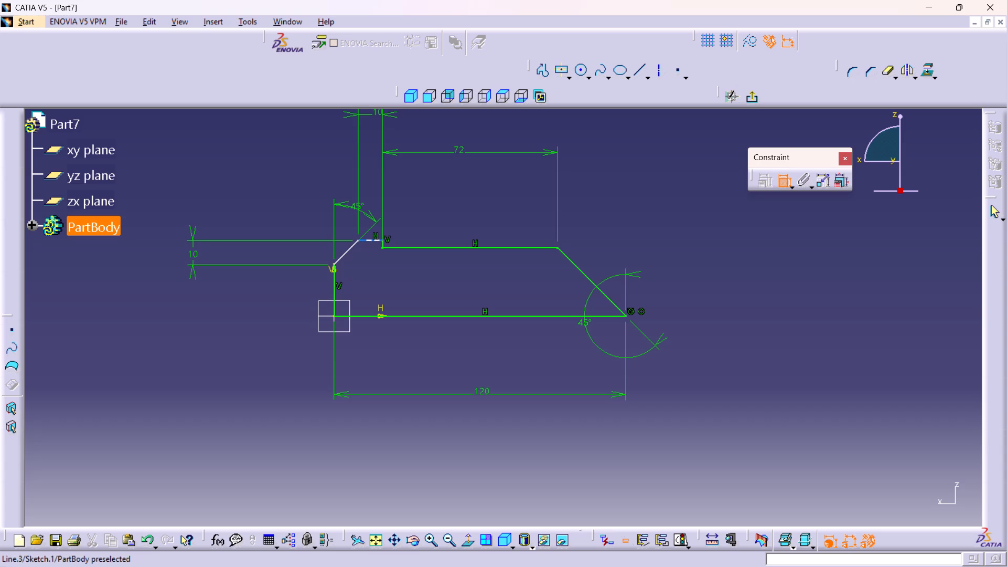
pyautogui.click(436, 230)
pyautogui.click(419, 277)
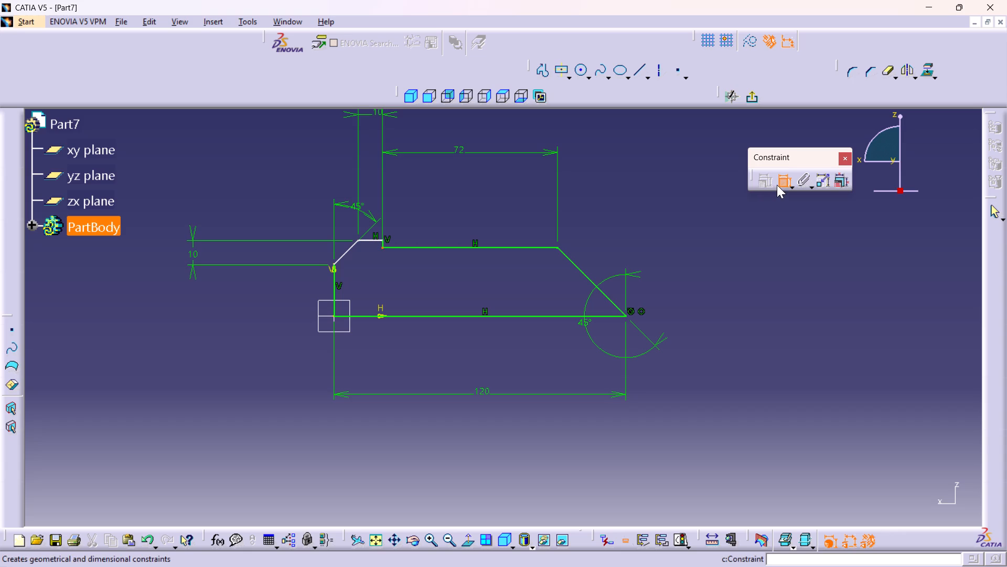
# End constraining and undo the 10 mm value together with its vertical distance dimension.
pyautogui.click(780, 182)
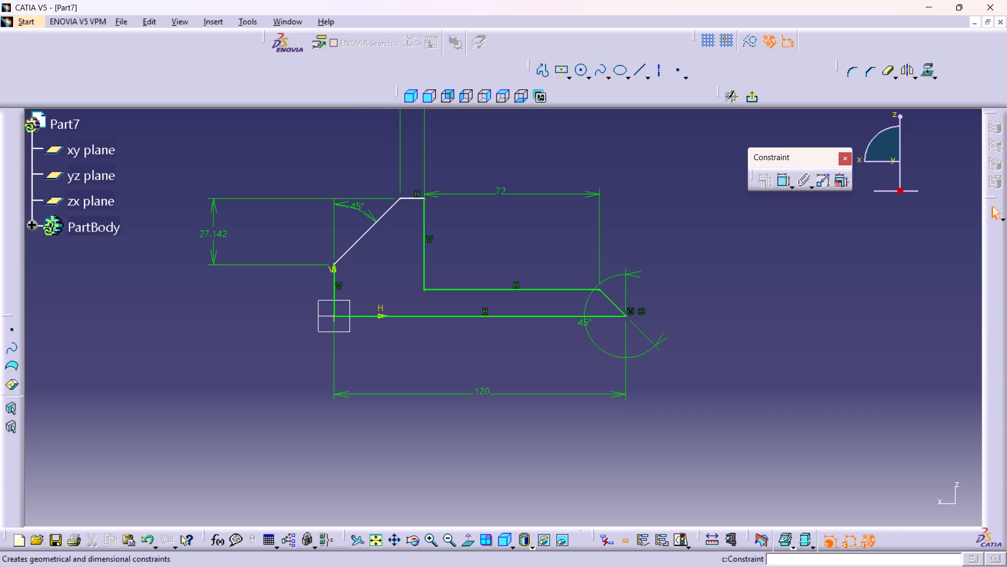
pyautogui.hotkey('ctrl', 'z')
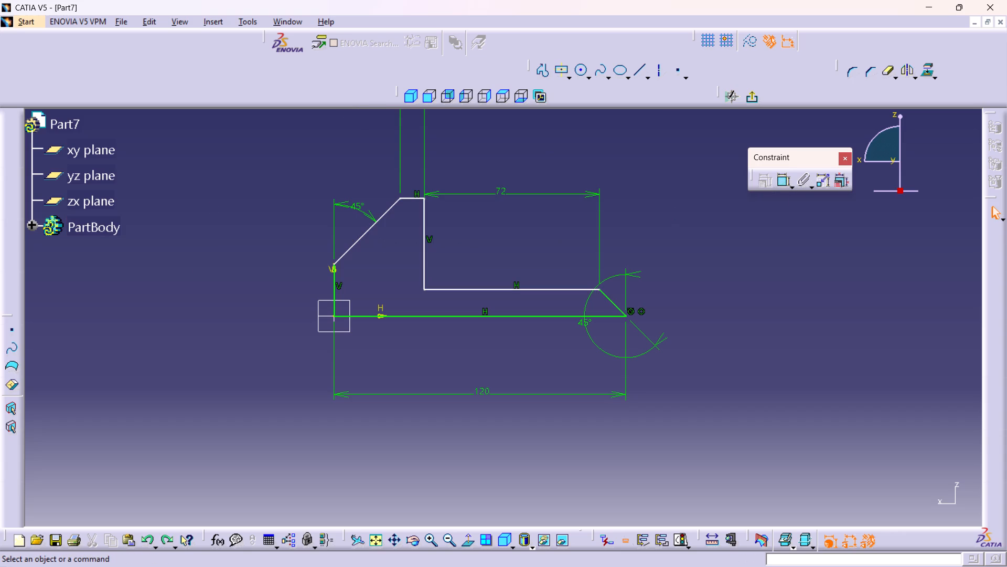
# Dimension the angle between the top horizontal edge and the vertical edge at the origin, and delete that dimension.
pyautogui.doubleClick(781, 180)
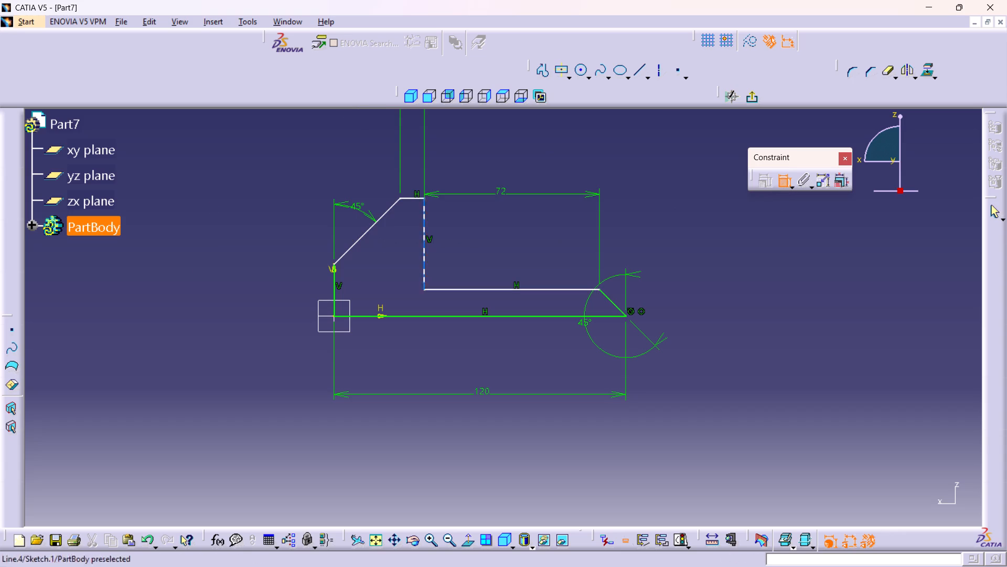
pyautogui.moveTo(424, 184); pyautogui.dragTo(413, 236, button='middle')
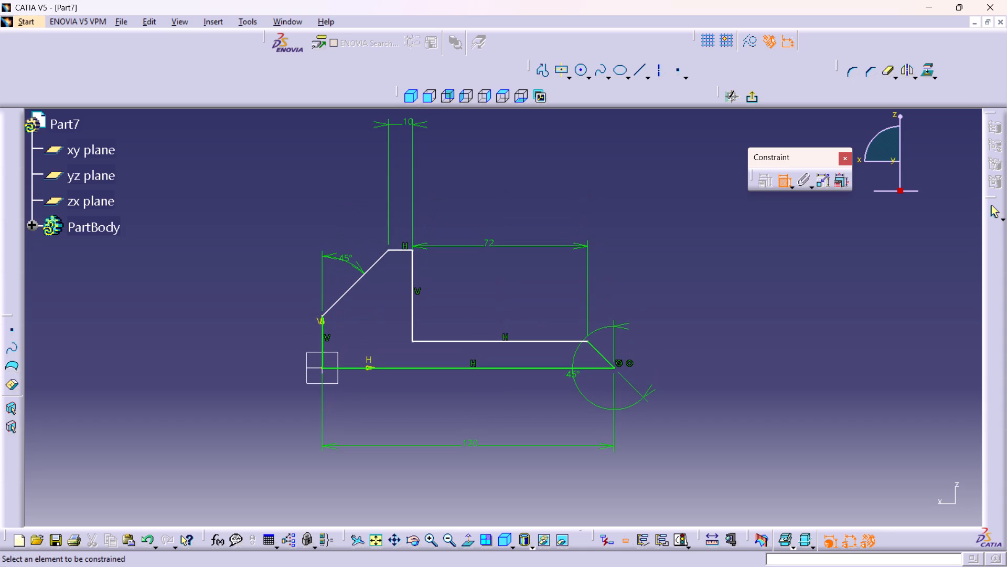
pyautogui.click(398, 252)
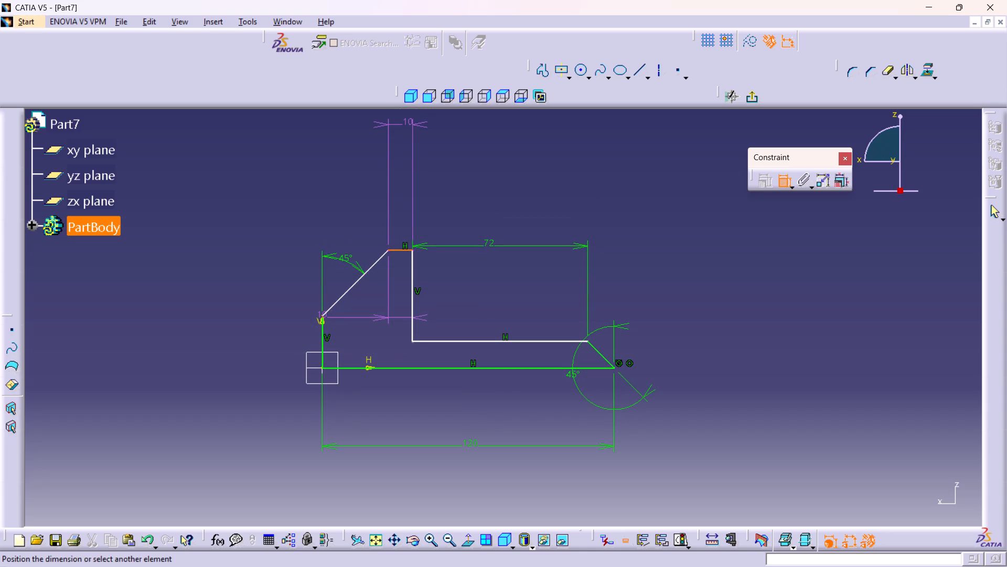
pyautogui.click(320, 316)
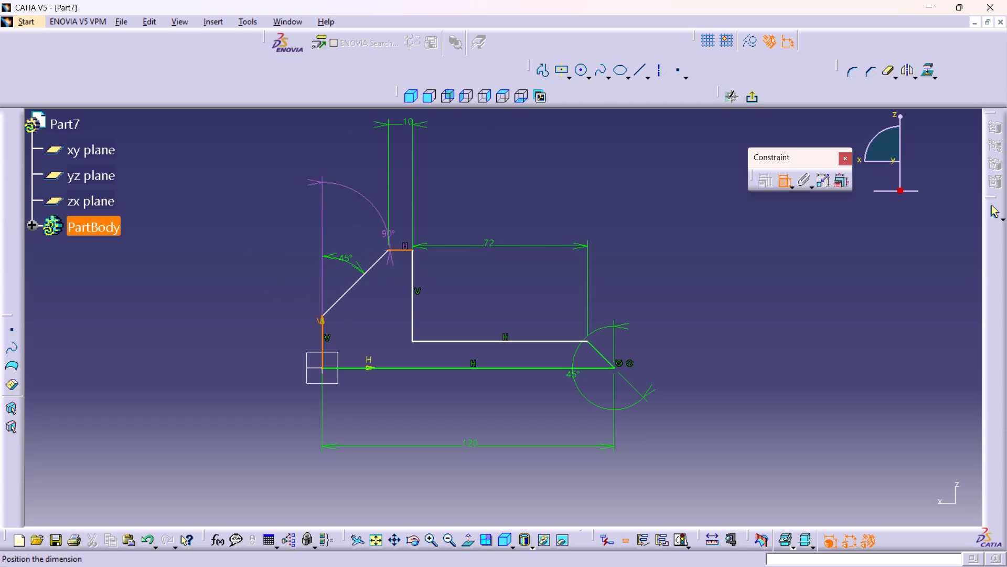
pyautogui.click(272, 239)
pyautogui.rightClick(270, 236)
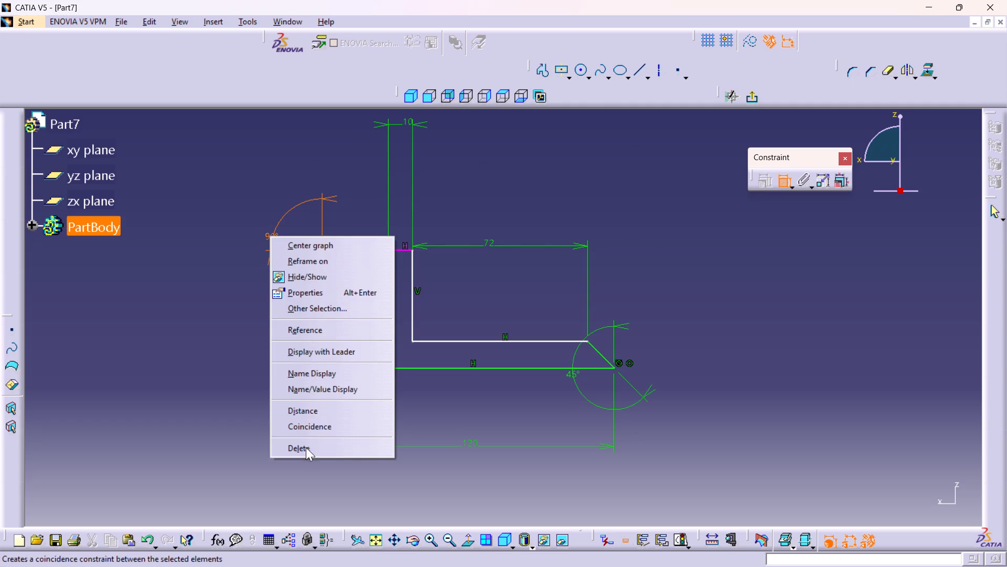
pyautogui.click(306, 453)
# Dimension the vertical distance from the top horizontal edge to the upper sloped edge's lower end and set it to 10 mm.
pyautogui.click(402, 249)
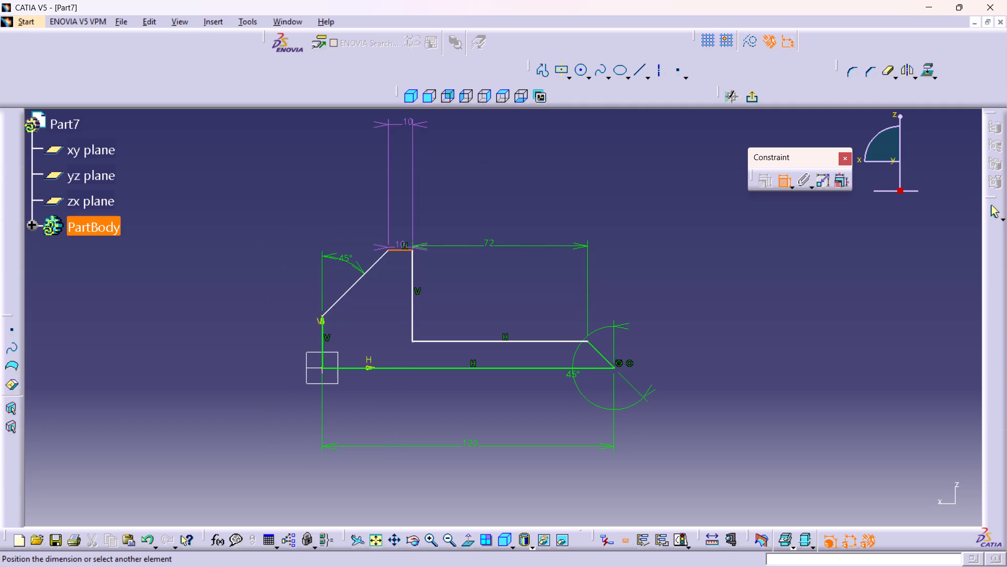
pyautogui.click(322, 316)
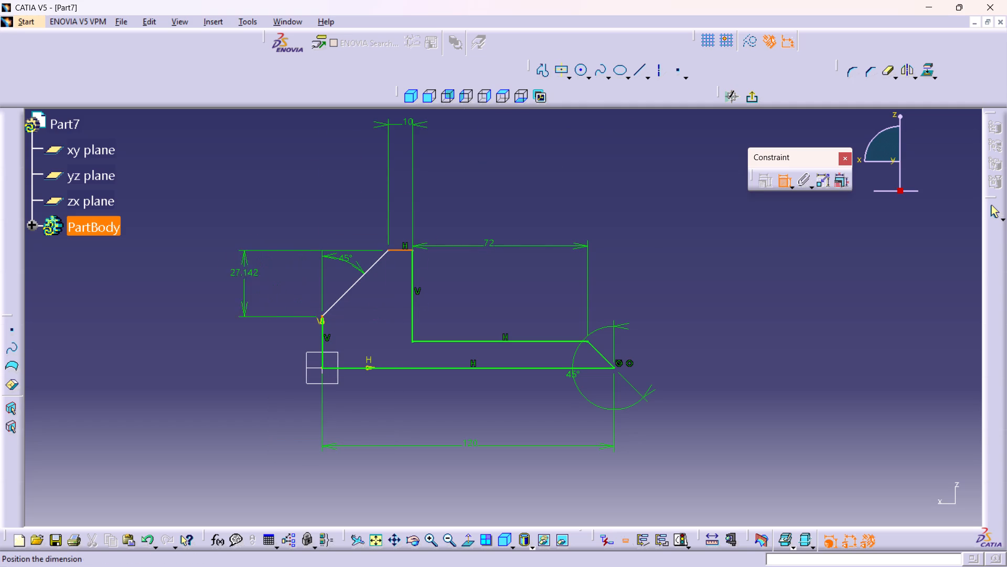
pyautogui.click(230, 285)
pyautogui.doubleClick(226, 279)
pyautogui.write('10')
pyautogui.press('Return')
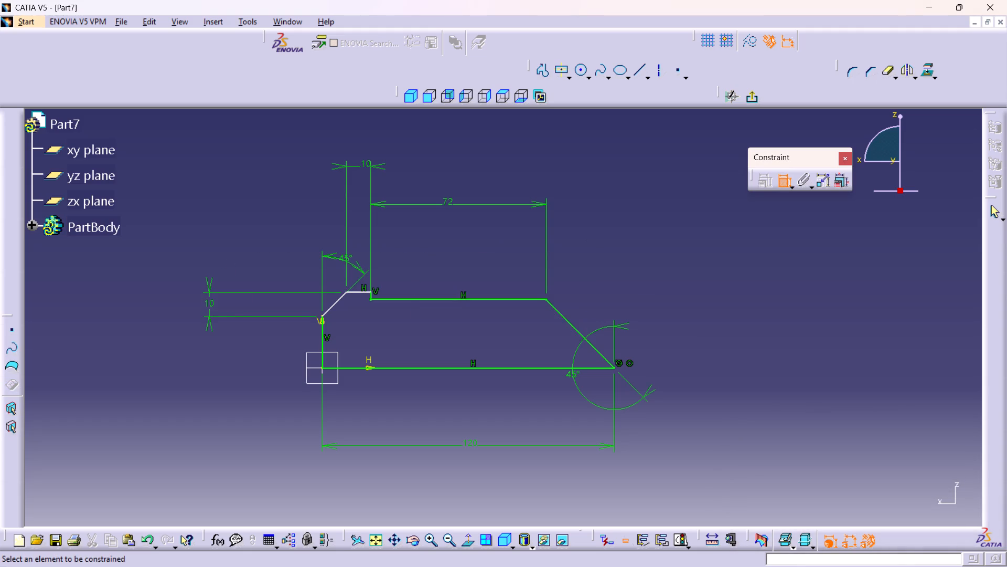
# Dimension the length of the short vertical step edge below the top horizontal edge and set it to 10 mm.
pyautogui.click(371, 295)
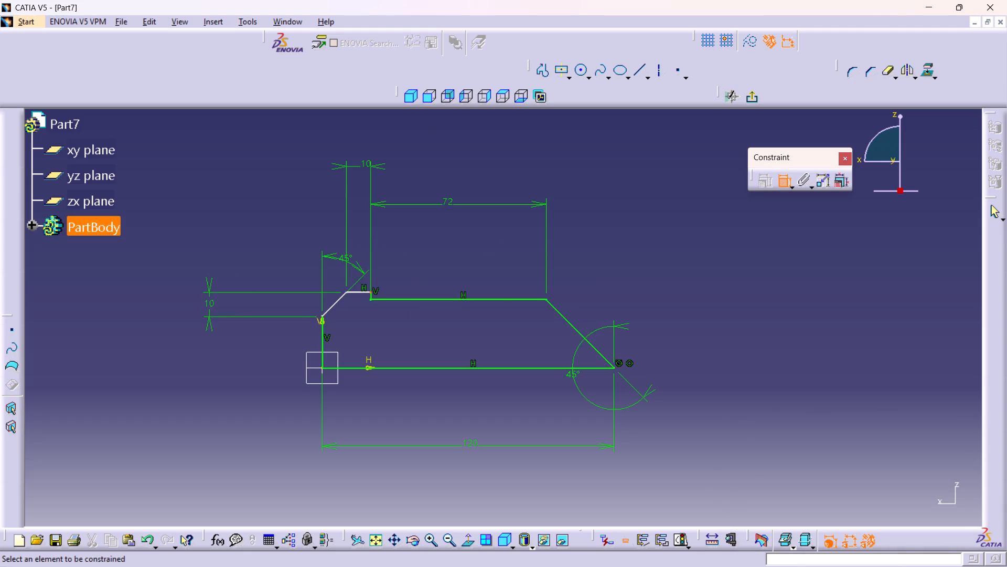
pyautogui.click(453, 261)
pyautogui.moveTo(379, 270); pyautogui.dragTo(360, 178, button='middle')
pyautogui.rightClick(379, 270)
pyautogui.moveTo(235, 190); pyautogui.dragTo(348, 261, button='middle')
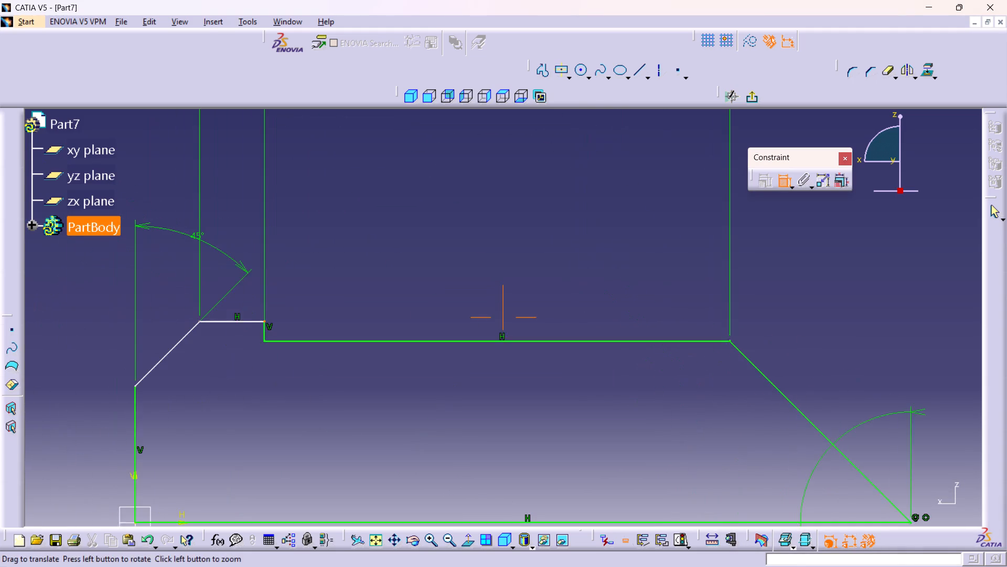
pyautogui.moveTo(348, 261); pyautogui.dragTo(349, 262, button='middle')
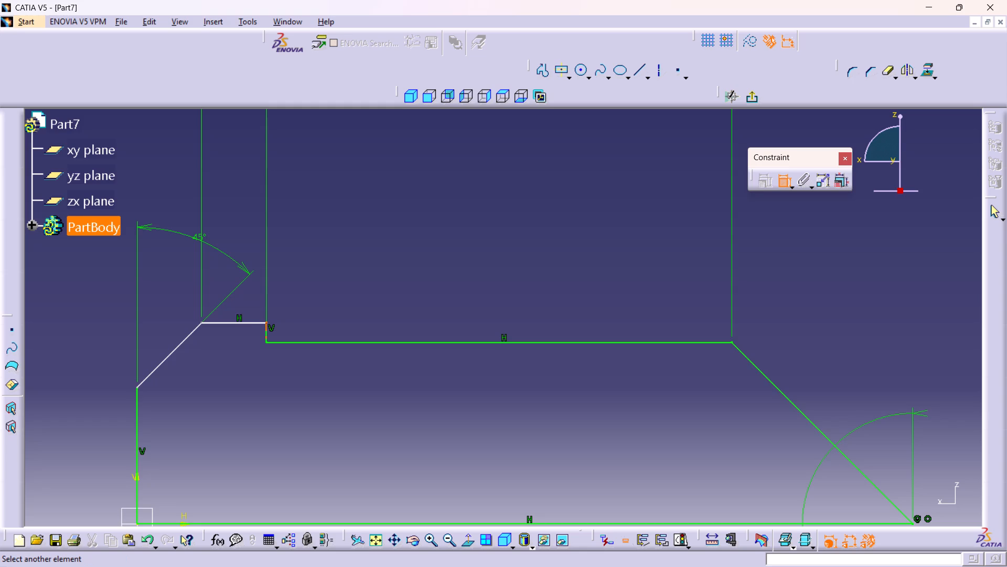
pyautogui.click(268, 327)
pyautogui.click(264, 332)
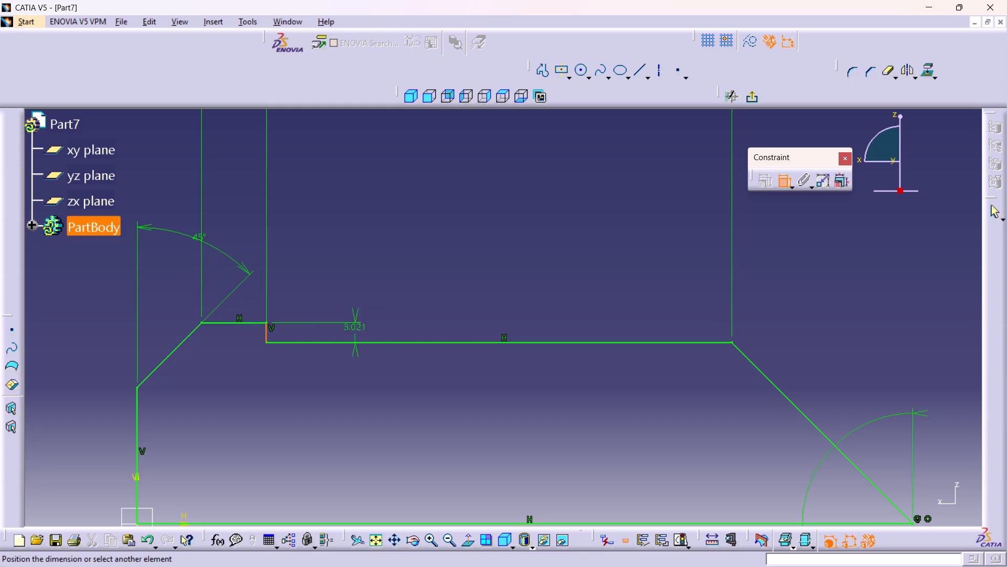
pyautogui.click(404, 331)
pyautogui.doubleClick(400, 328)
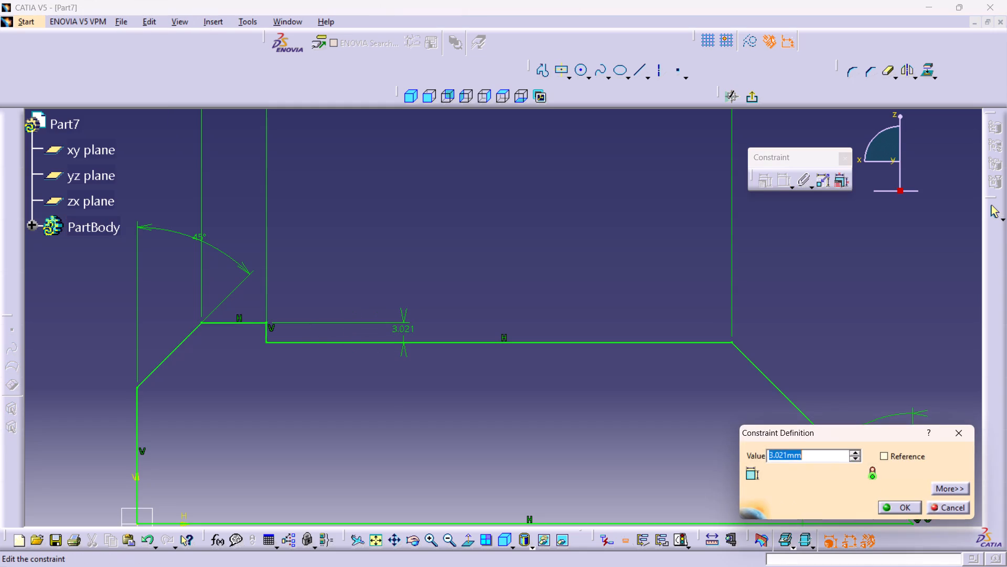
pyautogui.write('10')
pyautogui.press('Return')
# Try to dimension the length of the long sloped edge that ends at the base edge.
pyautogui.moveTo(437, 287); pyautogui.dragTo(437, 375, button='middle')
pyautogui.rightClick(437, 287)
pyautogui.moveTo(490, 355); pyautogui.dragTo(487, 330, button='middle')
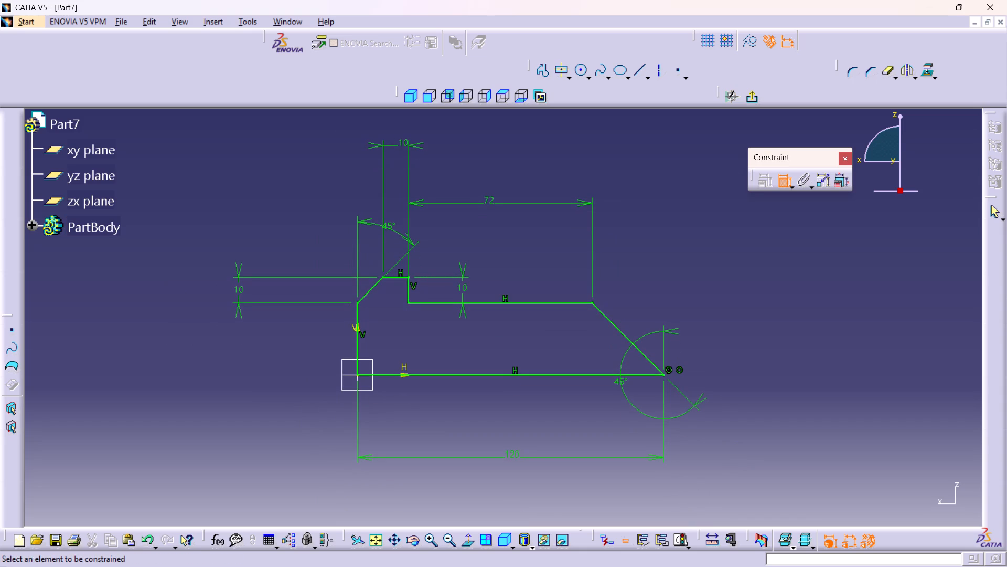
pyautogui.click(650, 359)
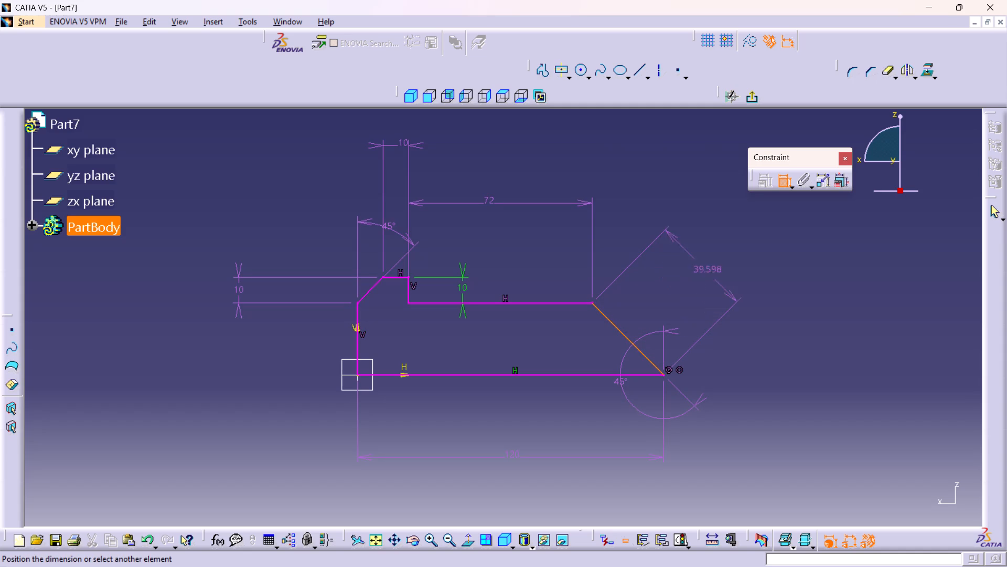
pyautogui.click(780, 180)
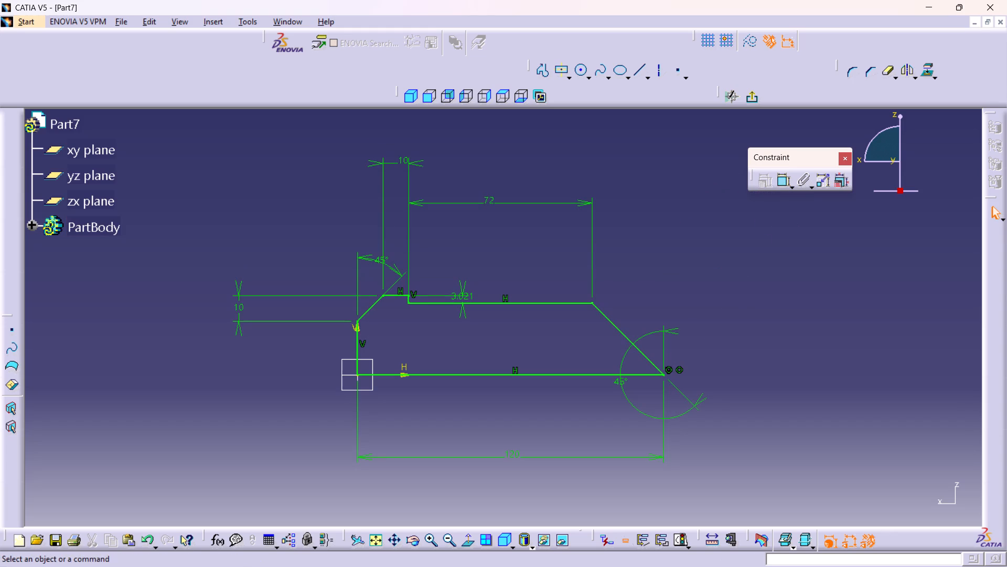
# Set the short vertical step edge's height dimension to 10 mm.
pyautogui.doubleClick(464, 297)
pyautogui.write('10')
pyautogui.press('Return')
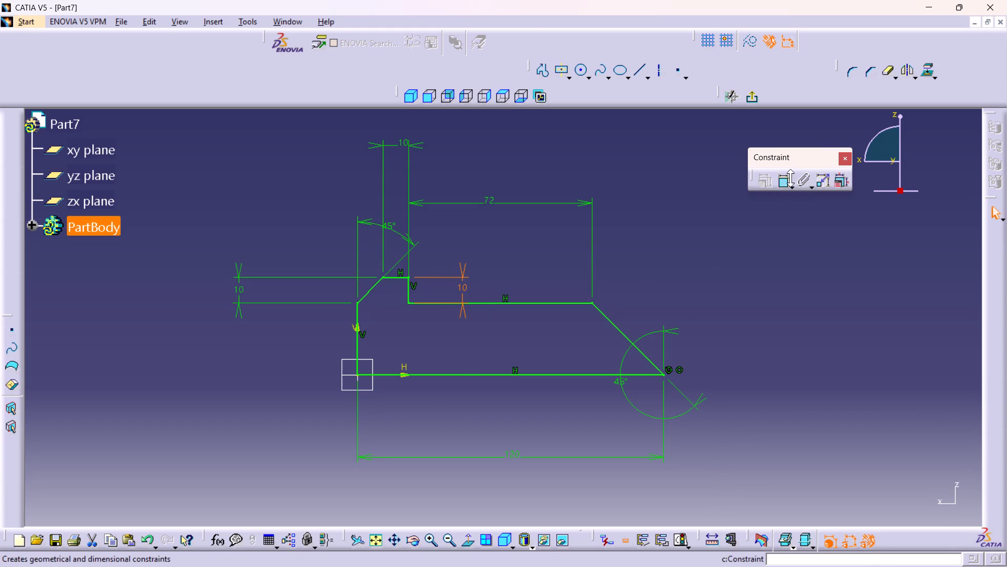
# Delete the long sloped edge between the 72 mm edge and the far end of the base edge.
pyautogui.rightClick(643, 358)
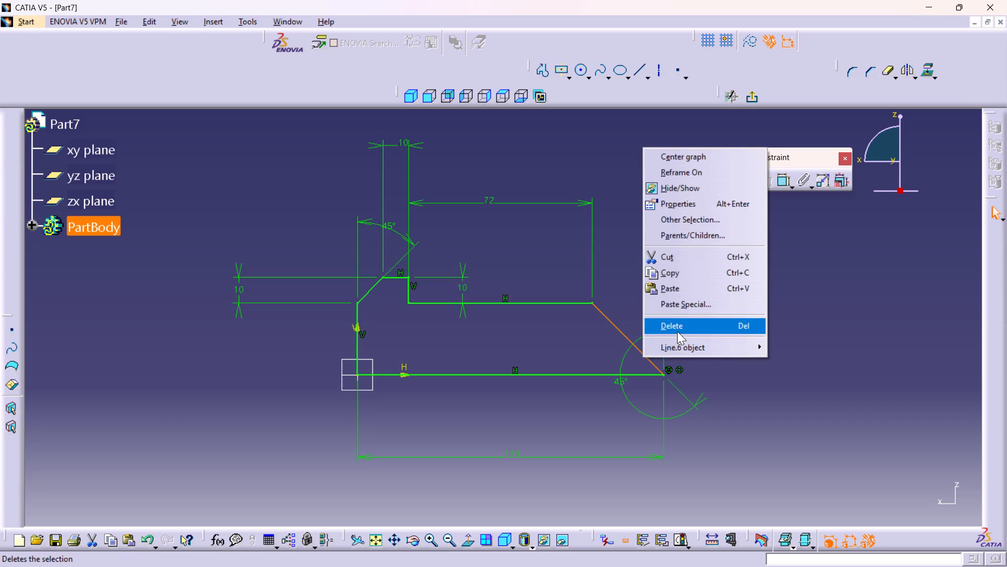
pyautogui.click(679, 325)
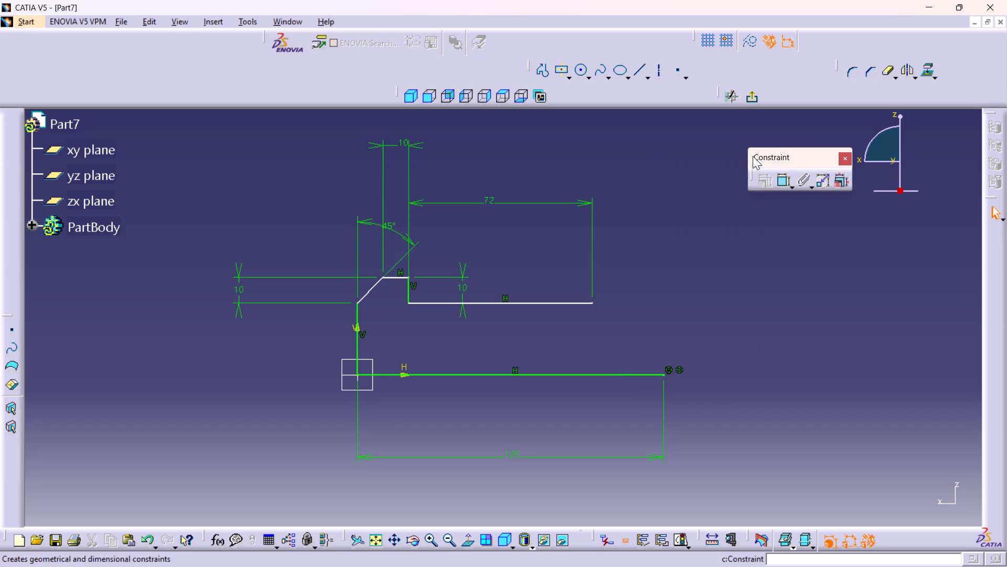
# Sketch a short vertical edge above the base edge's far end, continuing into a sloped edge that stops near the 72 mm edge's end.
pyautogui.doubleClick(542, 66)
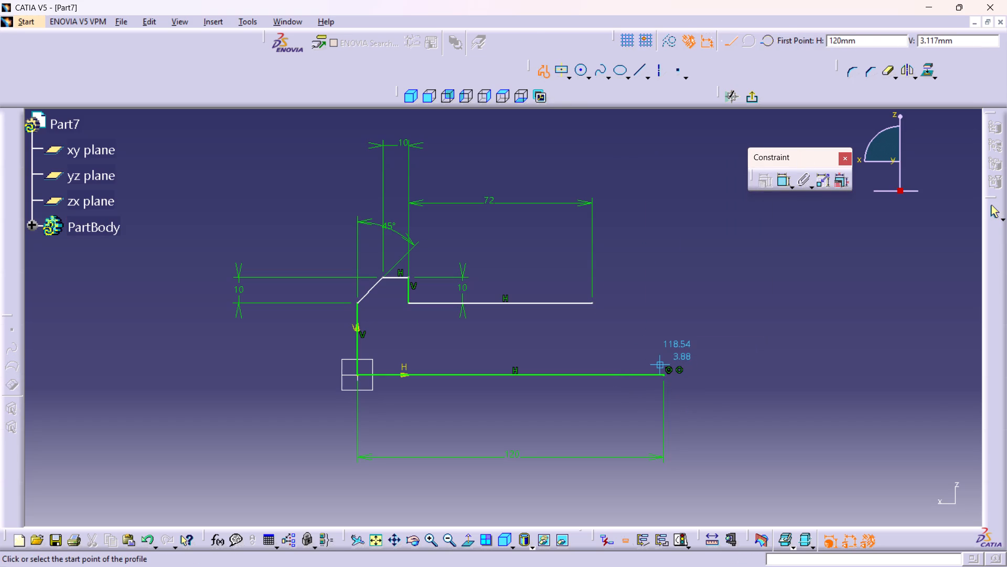
pyautogui.click(660, 364)
pyautogui.click(662, 343)
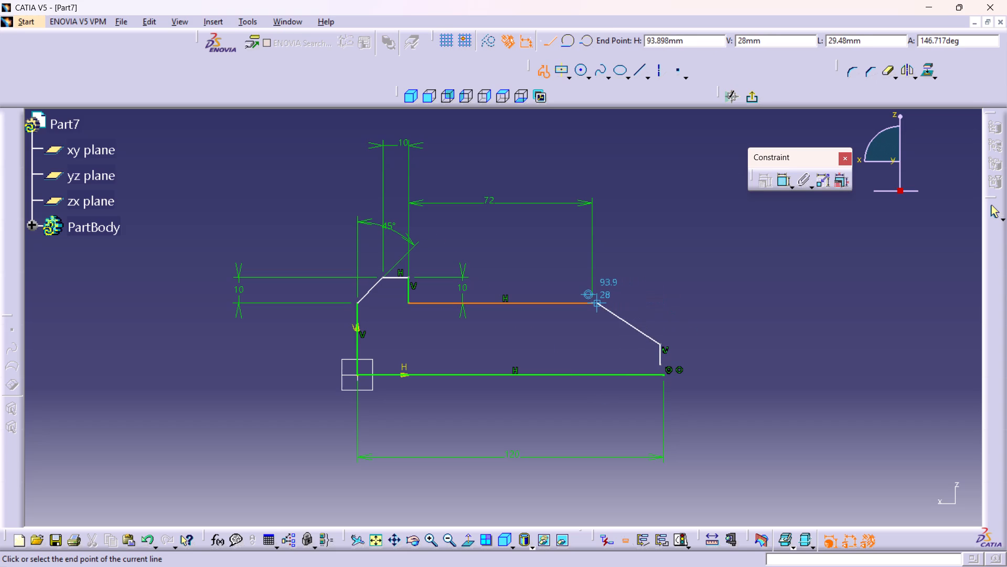
pyautogui.click(609, 303)
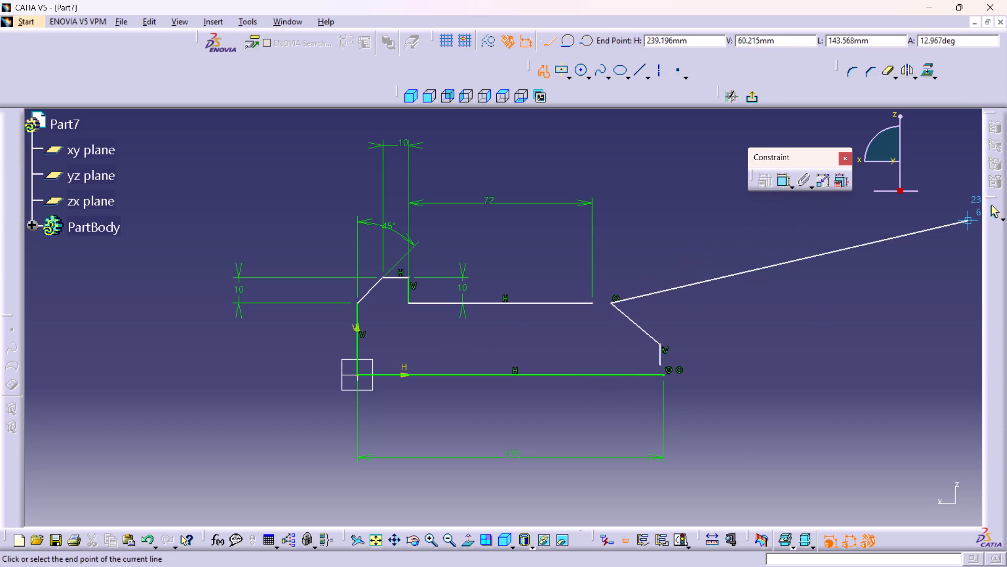
pyautogui.click(997, 208)
pyautogui.click(769, 267)
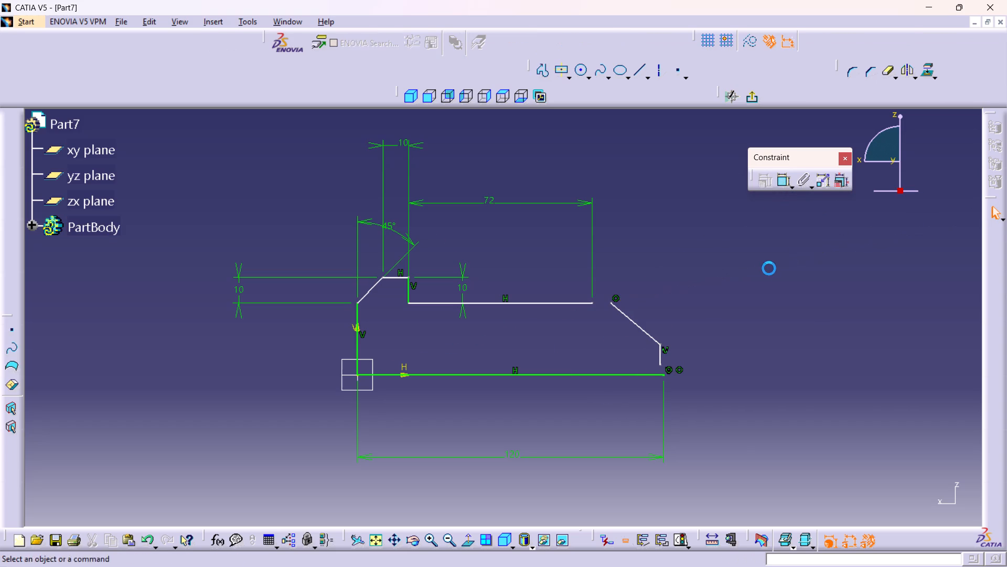
# Delete the extra coincidence constraint at the far end of the base edge.
pyautogui.rightClick(677, 374)
pyautogui.click(707, 343)
# Make the new vertical edge's lower end coincident with the far end of the base edge.
pyautogui.doubleClick(778, 185)
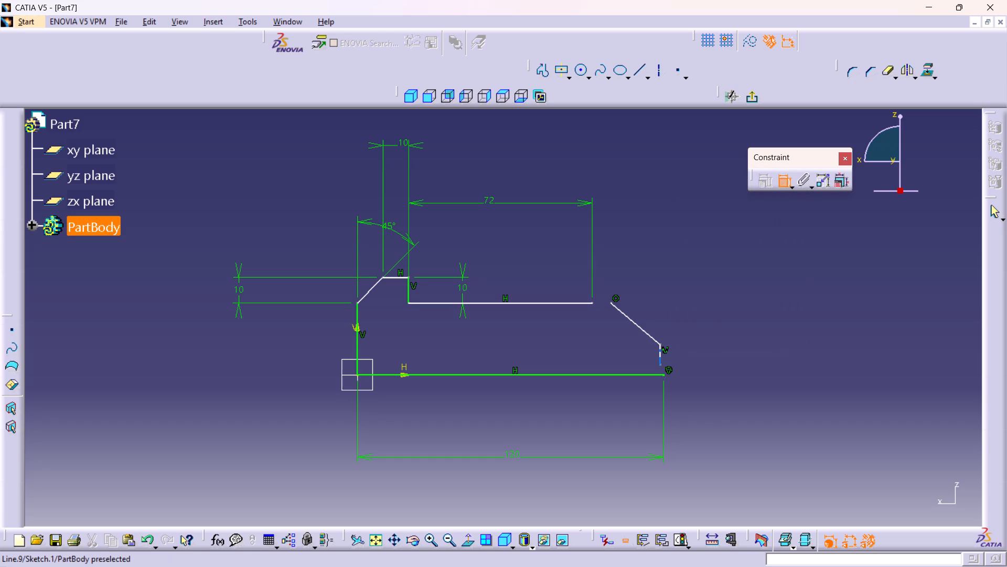
pyautogui.click(661, 363)
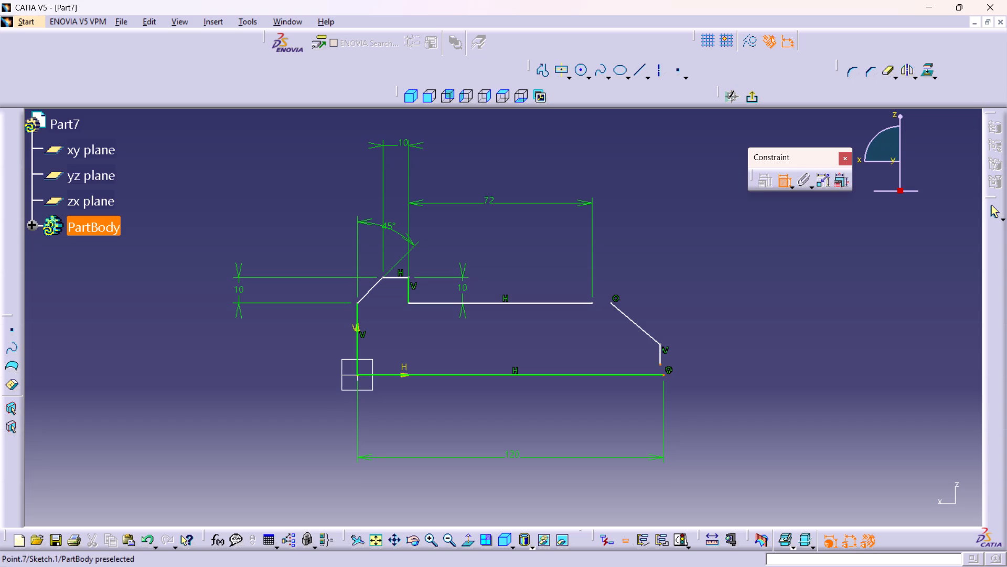
pyautogui.click(664, 374)
pyautogui.rightClick(715, 358)
pyautogui.click(729, 457)
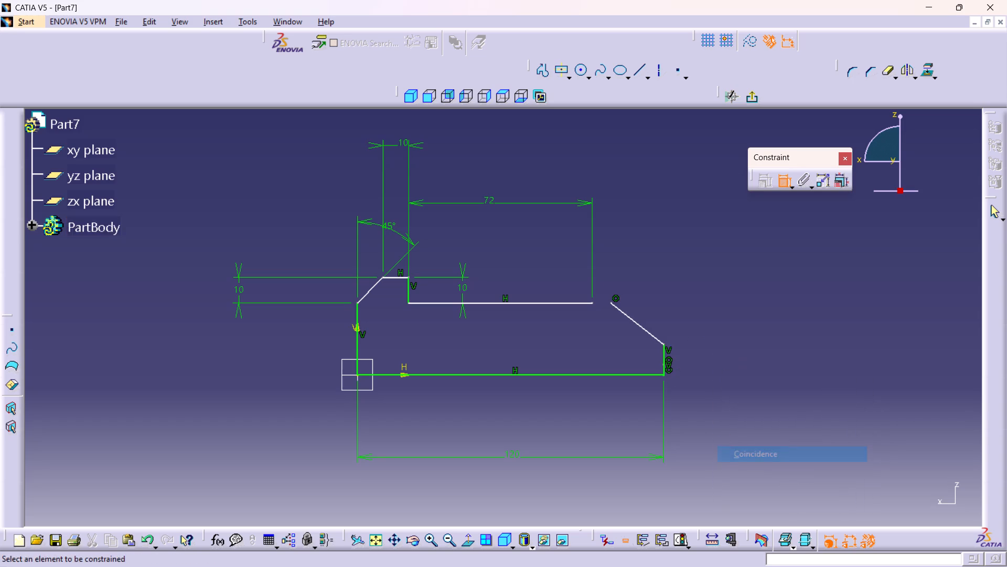
# Make the new sloped edge's upper end coincident with the free end of the 72 mm edge.
pyautogui.click(612, 303)
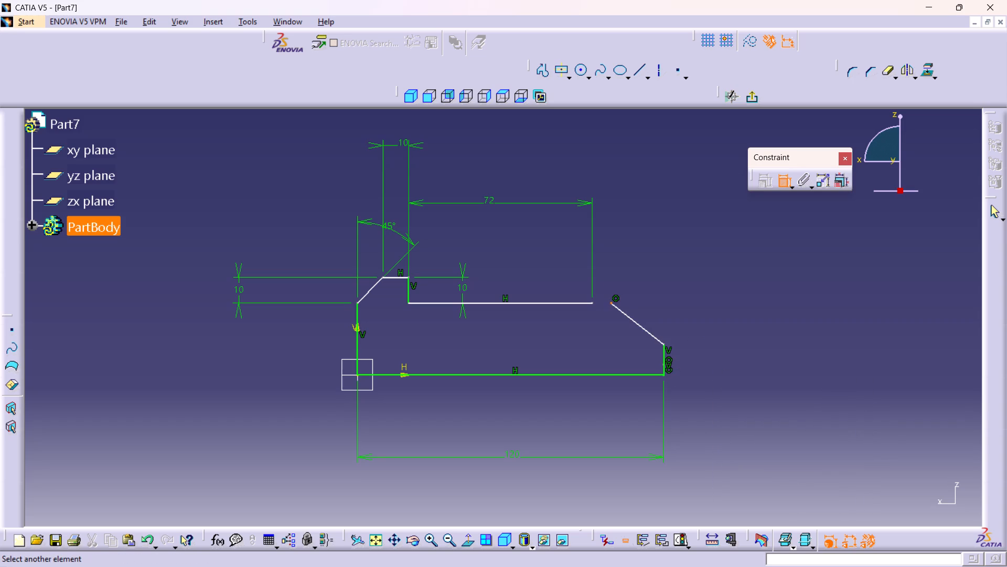
pyautogui.click(593, 302)
pyautogui.rightClick(624, 258)
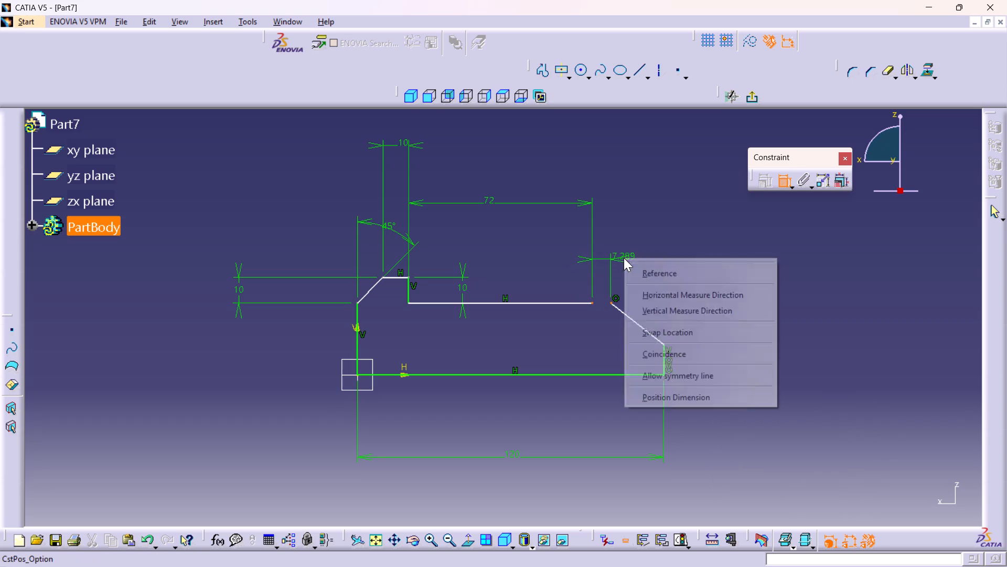
pyautogui.click(657, 359)
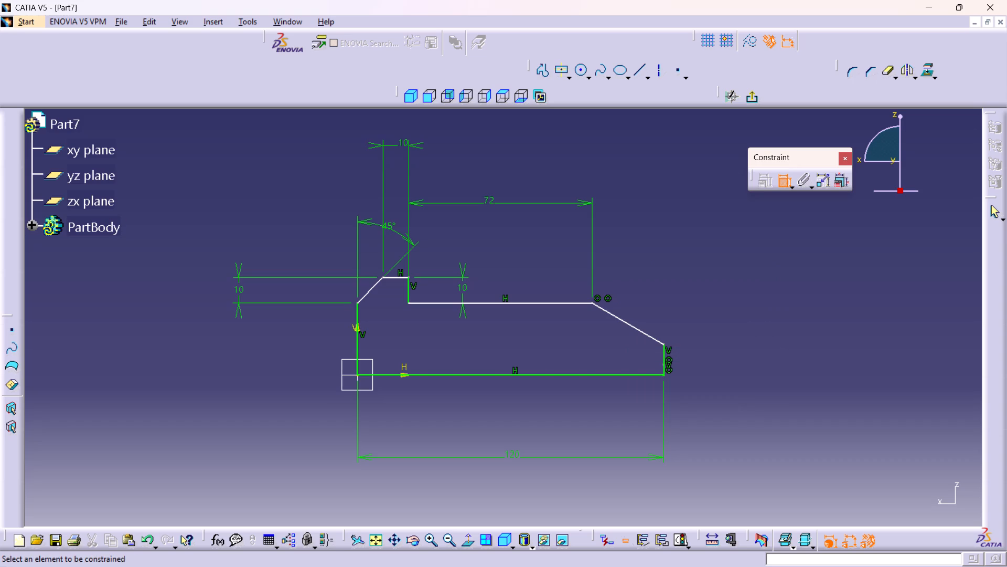
# Replace the overall 120 mm dimension with a horizontal distance from the step edge to the new vertical edge, set to 90 mm.
pyautogui.click(406, 291)
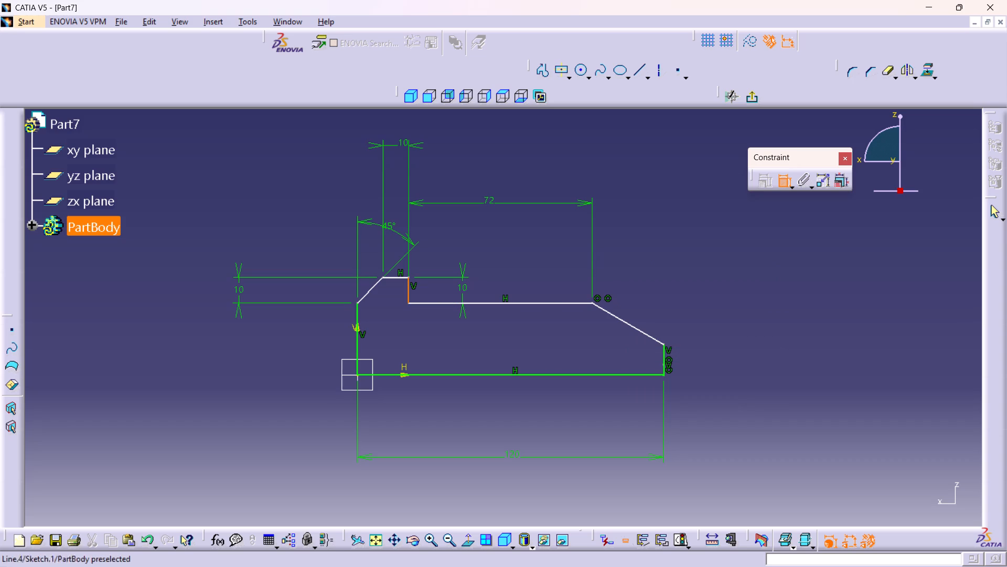
pyautogui.click(665, 360)
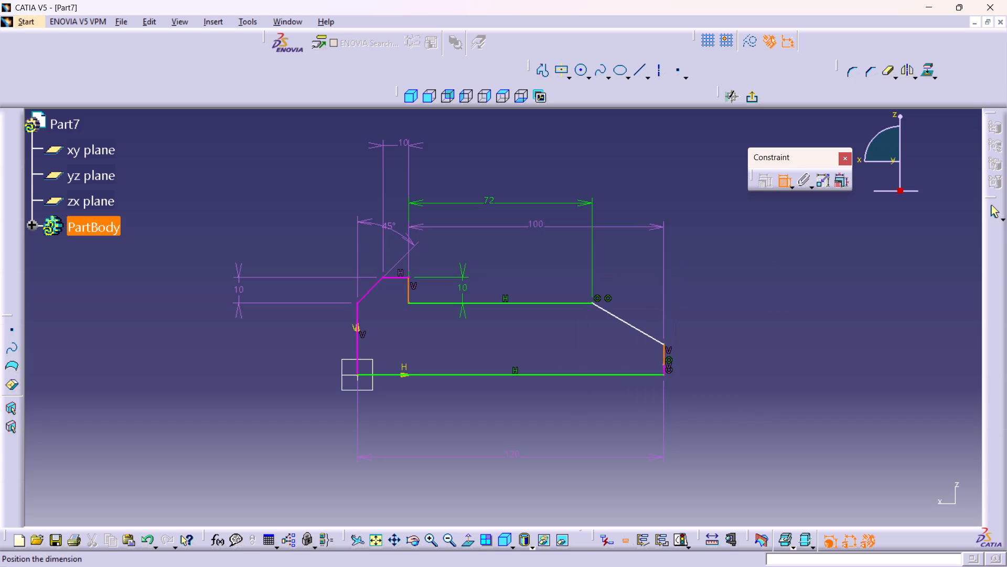
pyautogui.moveTo(640, 431); pyautogui.dragTo(669, 282, button='middle')
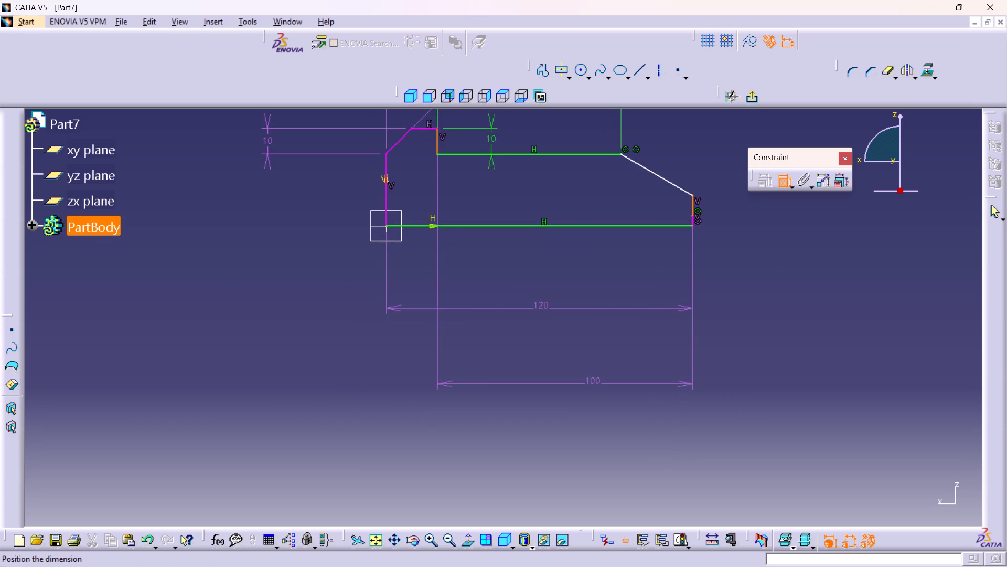
pyautogui.click(594, 385)
pyautogui.rightClick(536, 306)
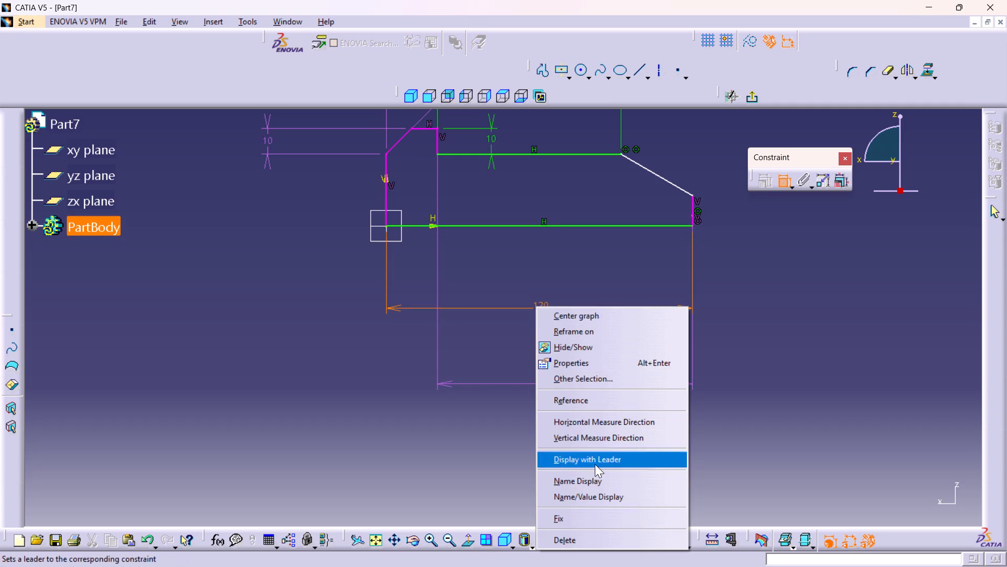
pyautogui.click(565, 535)
pyautogui.doubleClick(597, 380)
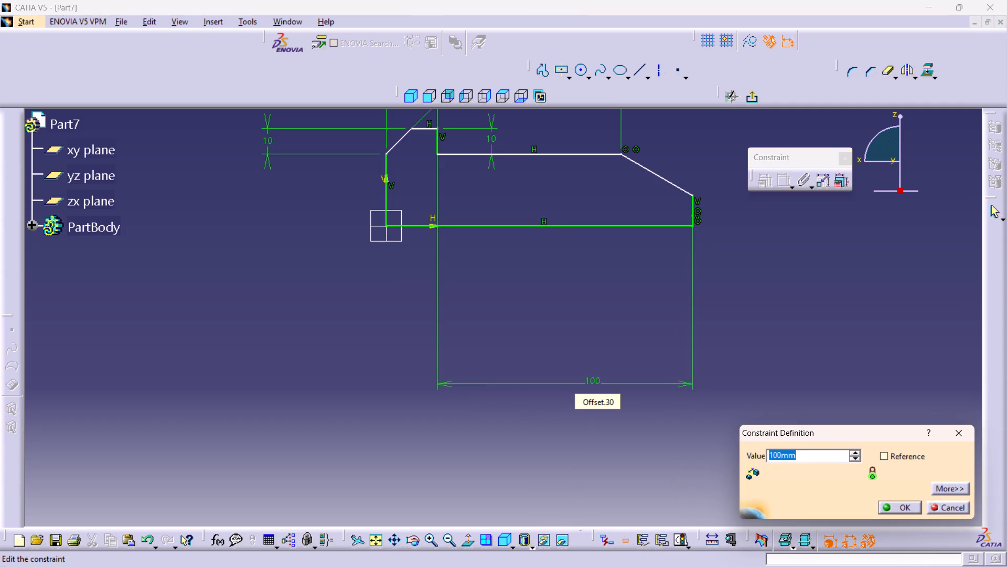
pyautogui.write('90')
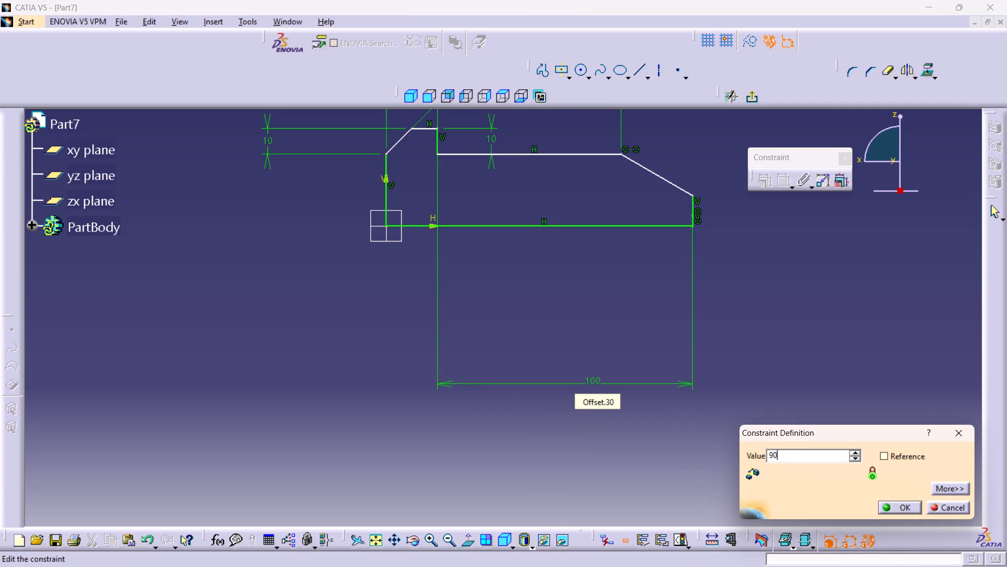
pyautogui.press('Return')
# Dimension the vertical distance between the 72 mm edge and the base edge and set it to 25 mm.
pyautogui.moveTo(603, 258); pyautogui.dragTo(609, 282, button='middle')
pyautogui.rightClick(603, 258)
pyautogui.moveTo(588, 231); pyautogui.dragTo(590, 252, button='middle')
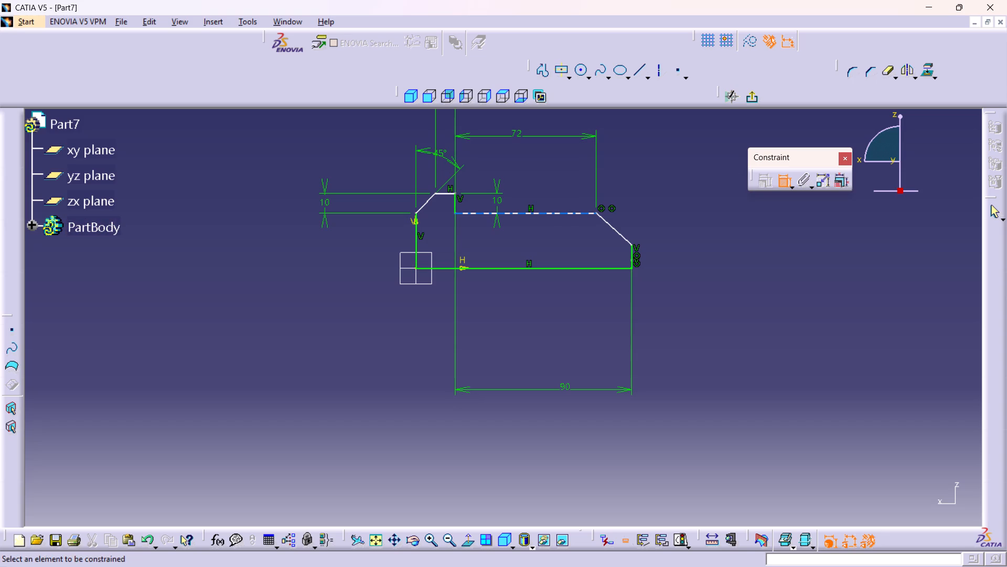
pyautogui.click(540, 213)
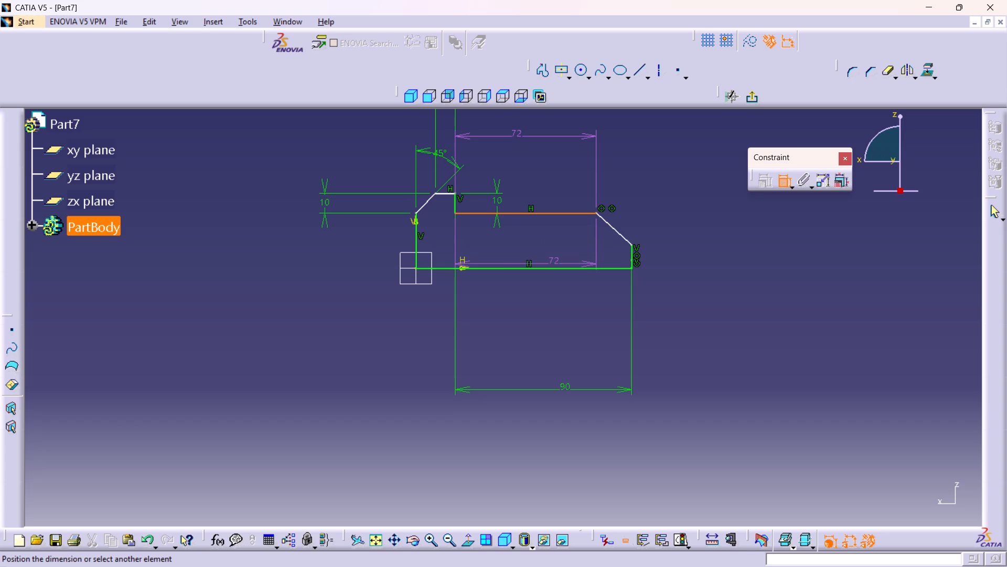
pyautogui.click(555, 270)
pyautogui.click(733, 249)
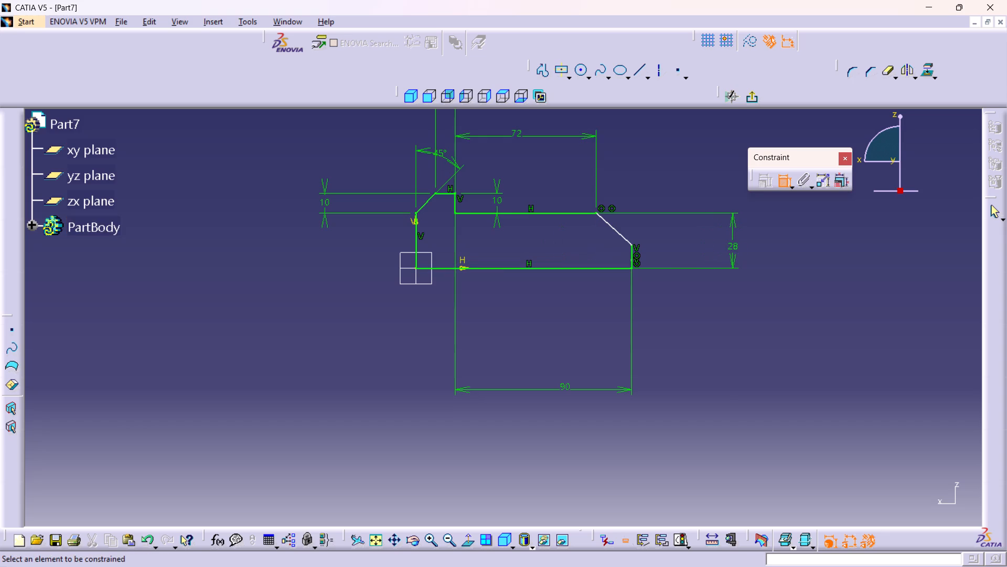
pyautogui.doubleClick(731, 247)
pyautogui.write('25')
pyautogui.press('Return')
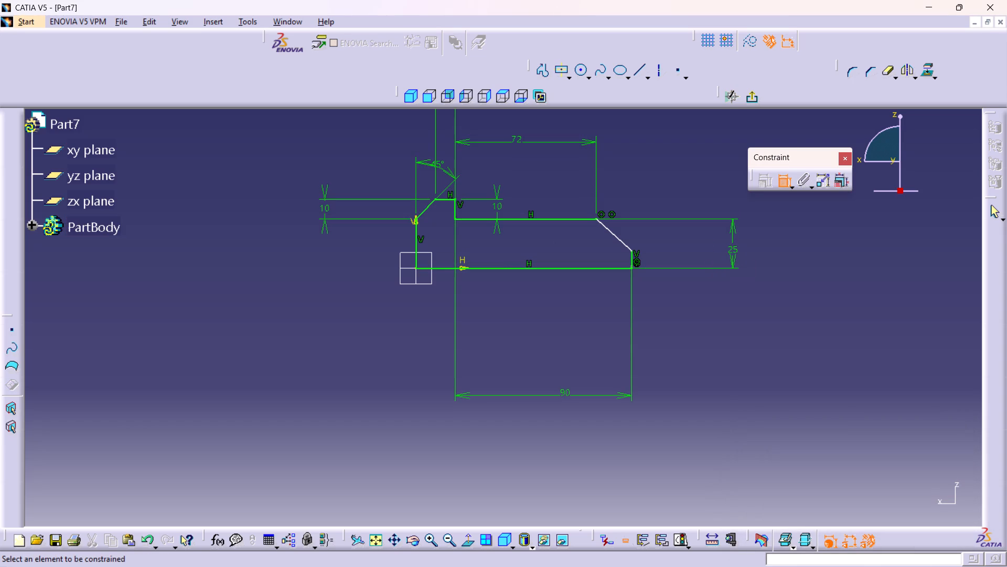
# Dimension the vertical distance between the short top horizontal edge and the base edge, placing it beside the origin end of the profile.
pyautogui.click(448, 200)
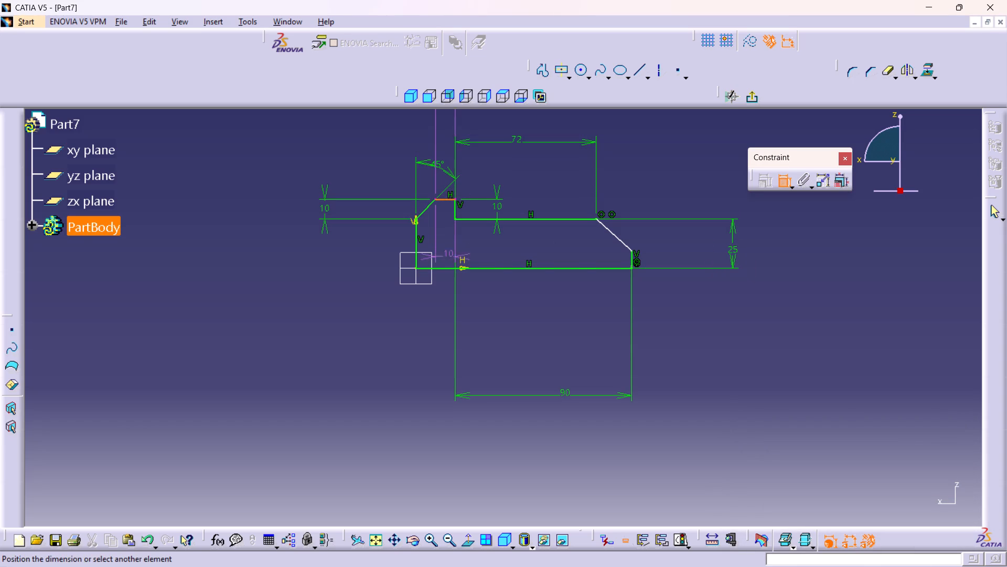
pyautogui.click(444, 269)
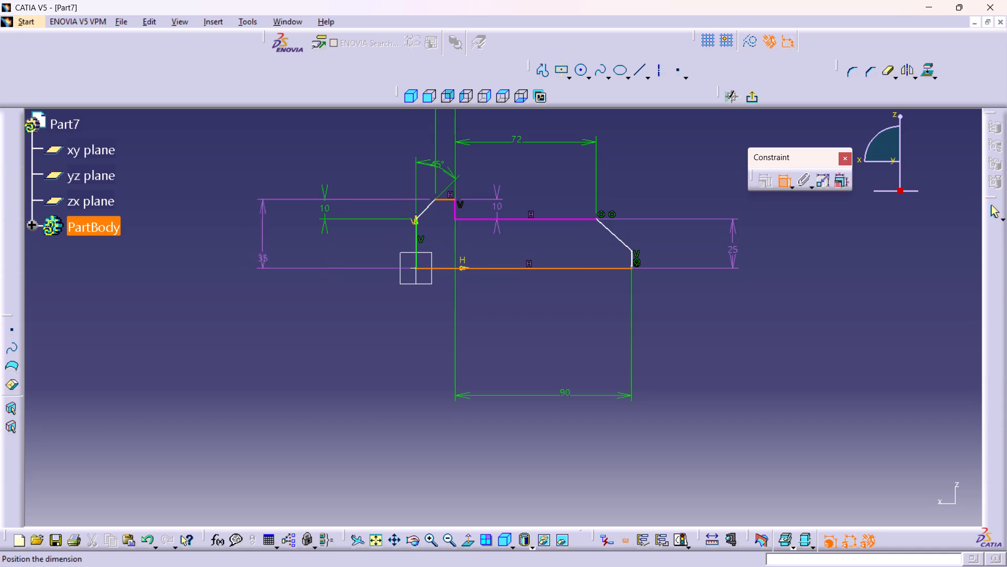
pyautogui.click(221, 239)
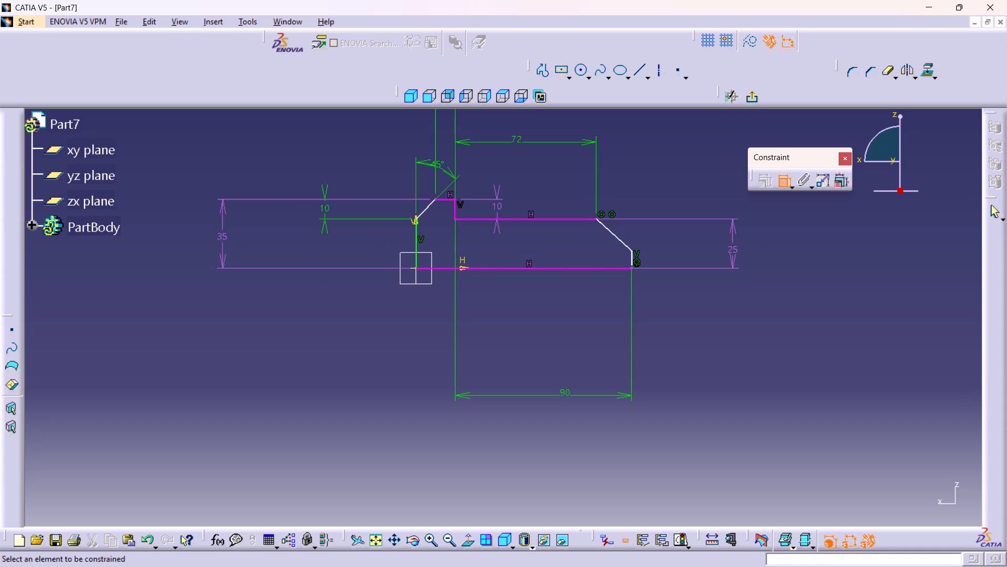
# Delete the 25 mm vertical dimension and set the profile's overall height dimension to 40 mm.
pyautogui.rightClick(737, 245)
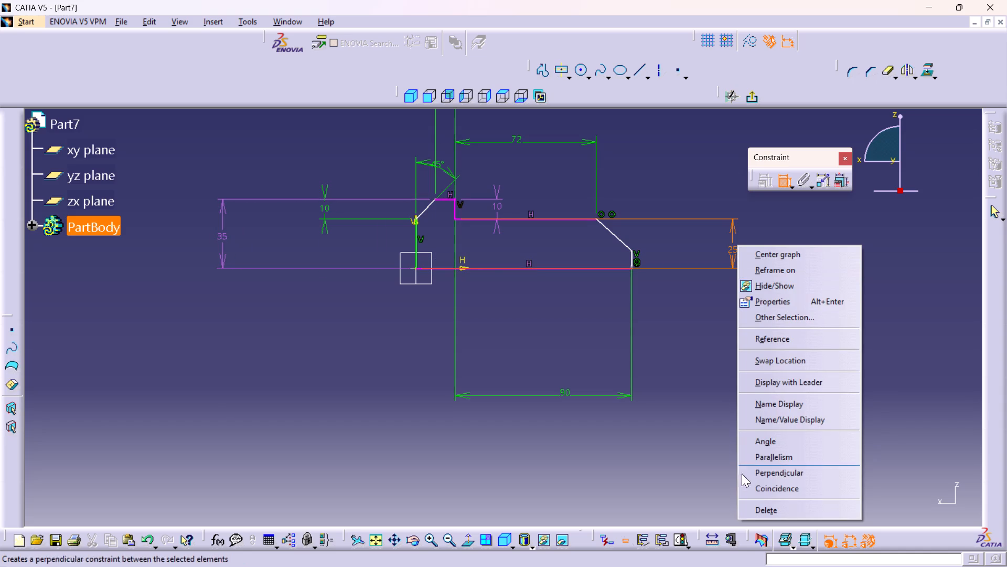
pyautogui.click(742, 506)
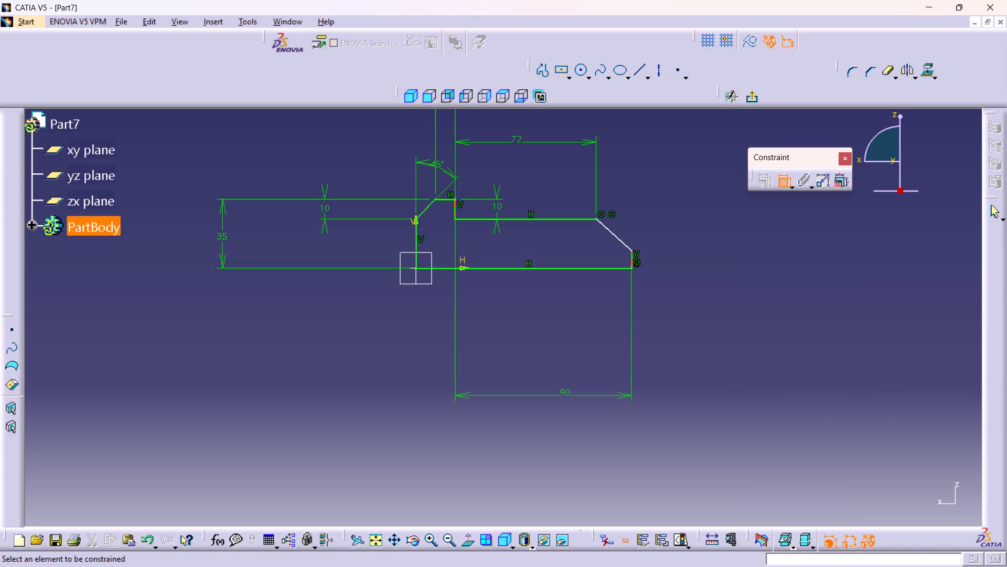
pyautogui.doubleClick(223, 233)
pyautogui.write('40')
pyautogui.press('Return')
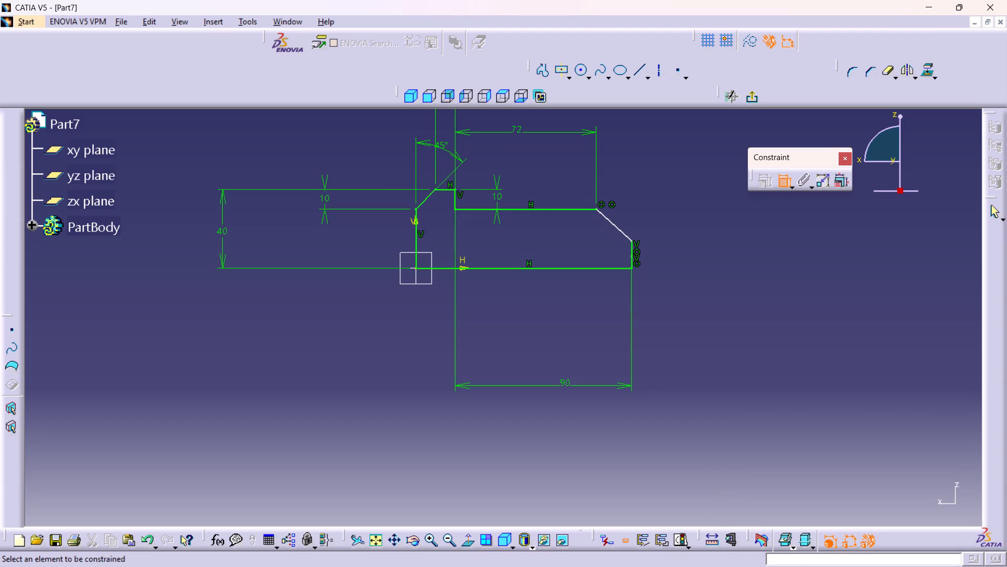
# Dimension the vertical distance from the 72 mm edge to the lower end of the adjoining sloped edge and set it to 10 mm.
pyautogui.click(590, 207)
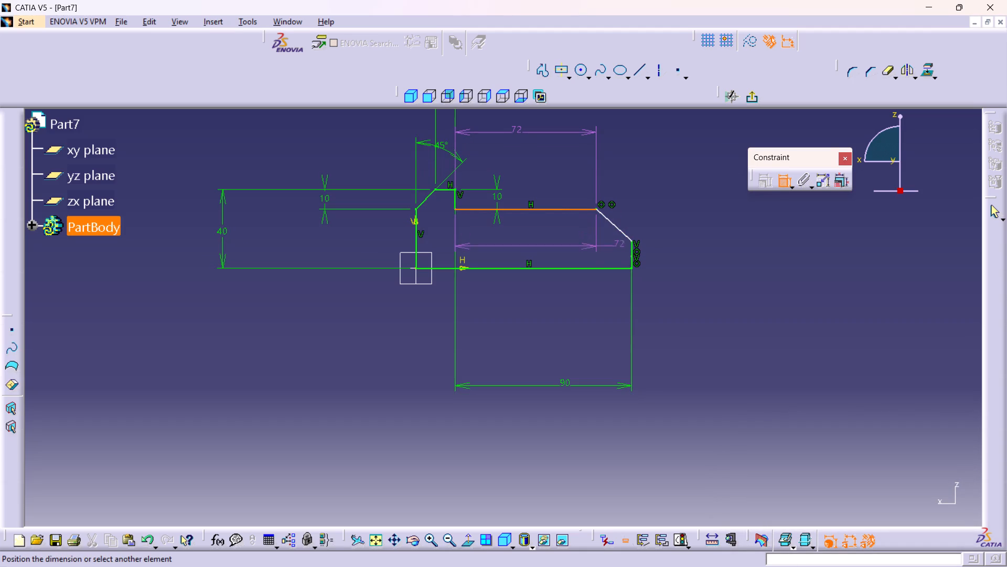
pyautogui.click(632, 240)
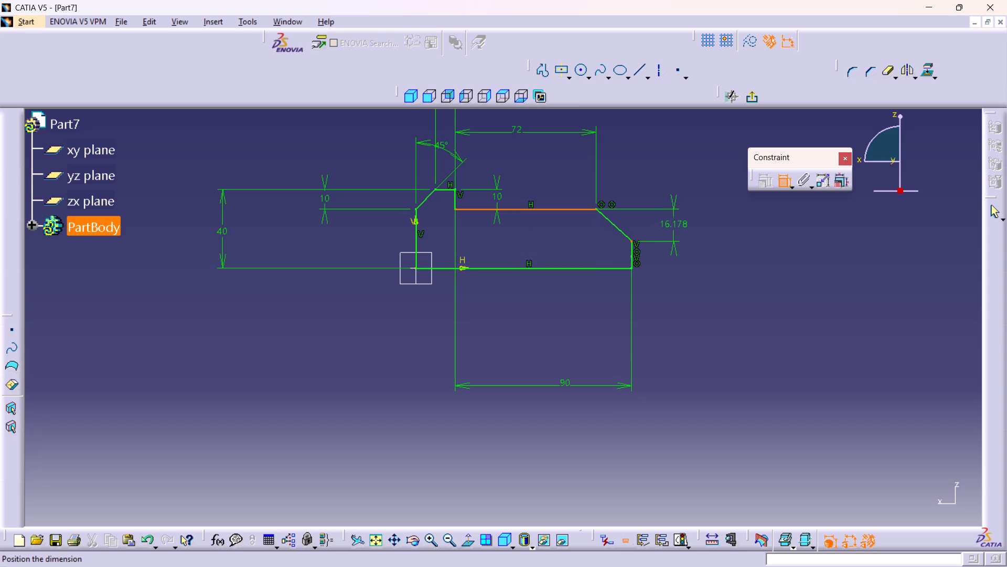
pyautogui.click(686, 223)
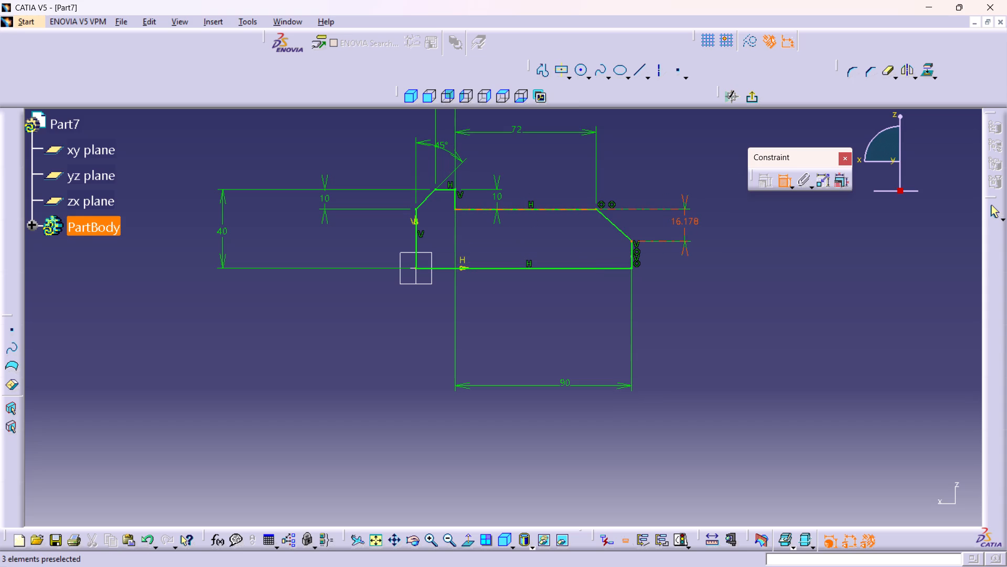
pyautogui.doubleClick(692, 220)
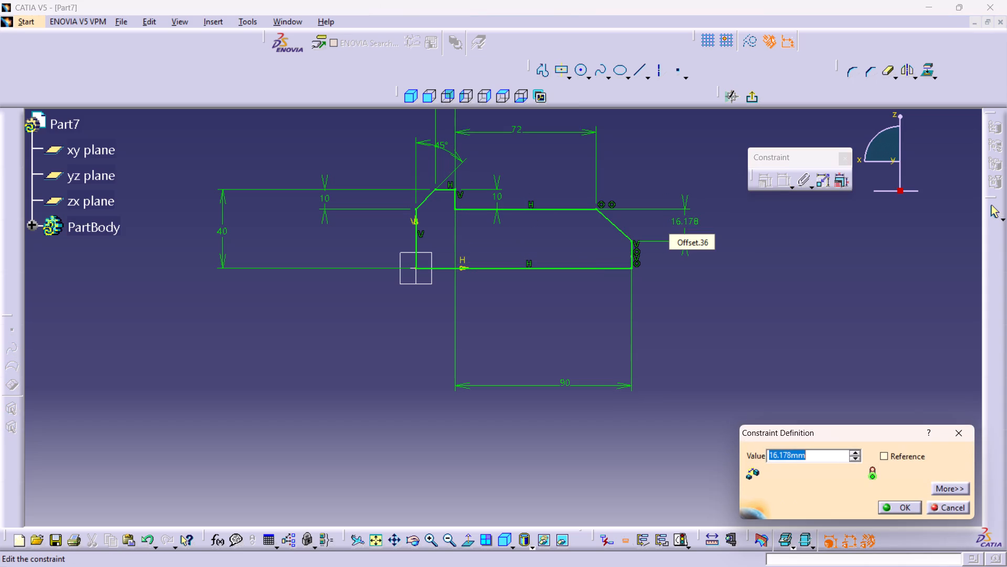
pyautogui.write('10')
pyautogui.press('Return')
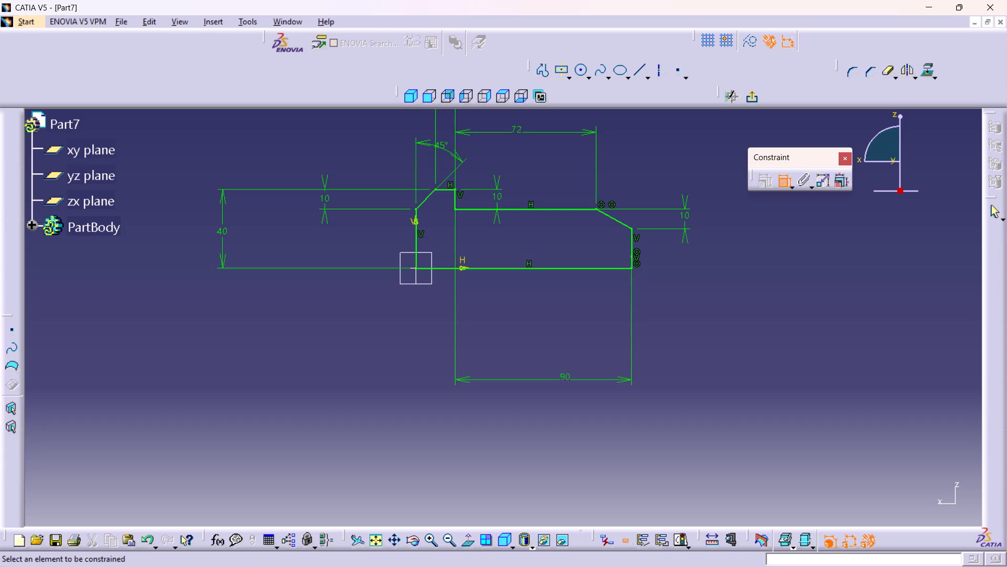
# Exit the profile sketch back to the part.
pyautogui.middleClick(590, 251)
pyautogui.rightClick(590, 250)
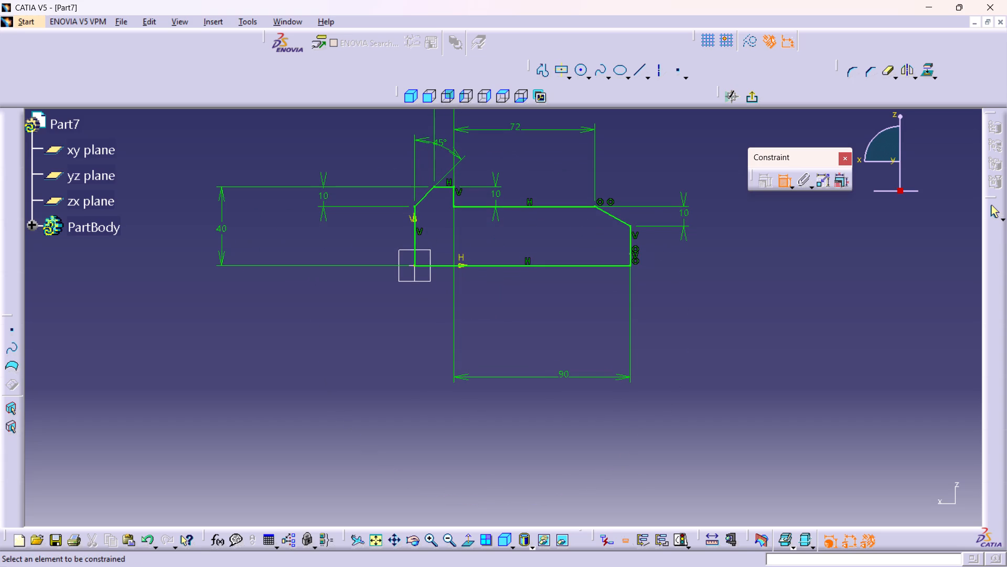
pyautogui.moveTo(519, 251); pyautogui.dragTo(530, 280, button='middle')
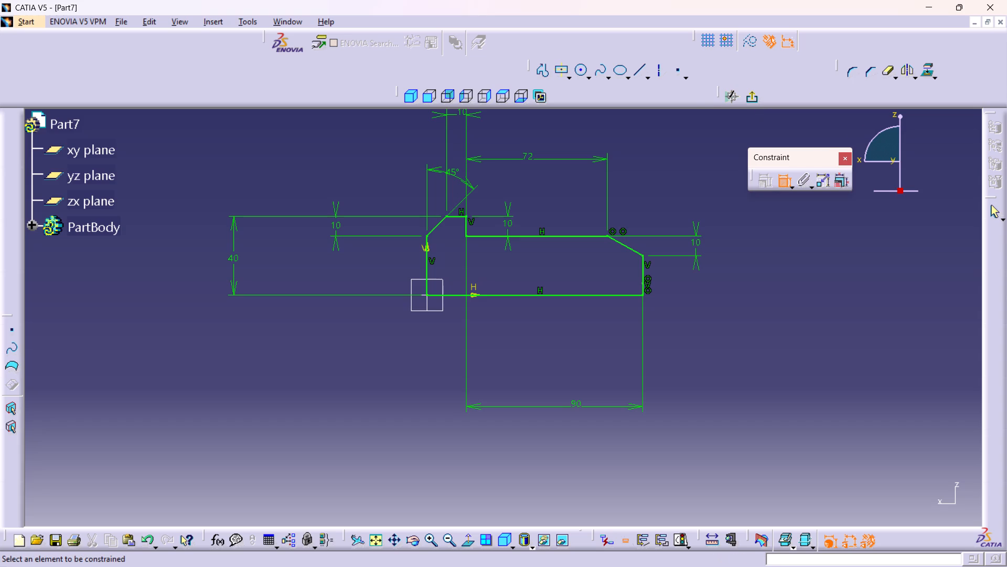
pyautogui.click(748, 94)
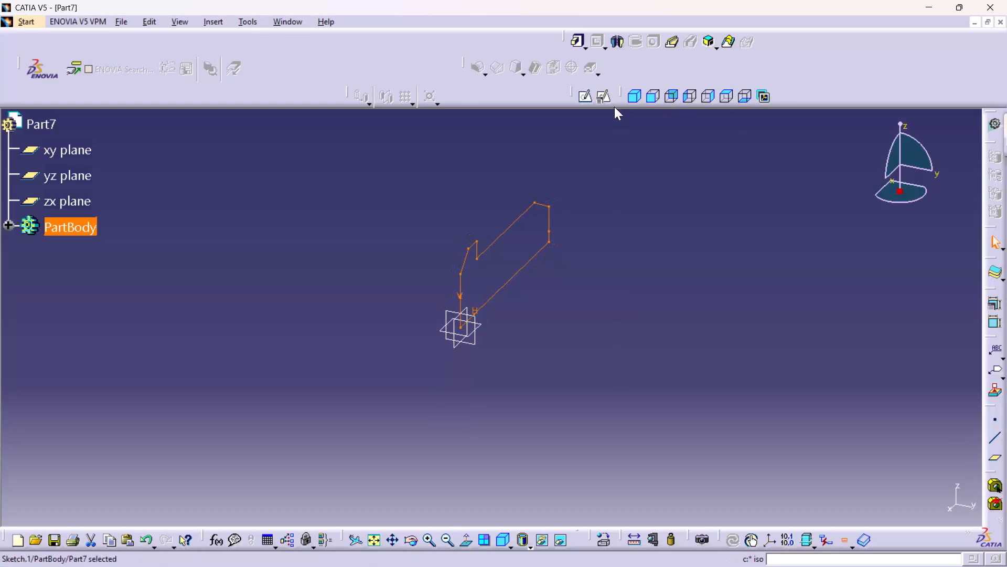
# Revolve the profile into a Shaft through 360° about its long base edge, previewing the solid before accepting it.
pyautogui.click(619, 43)
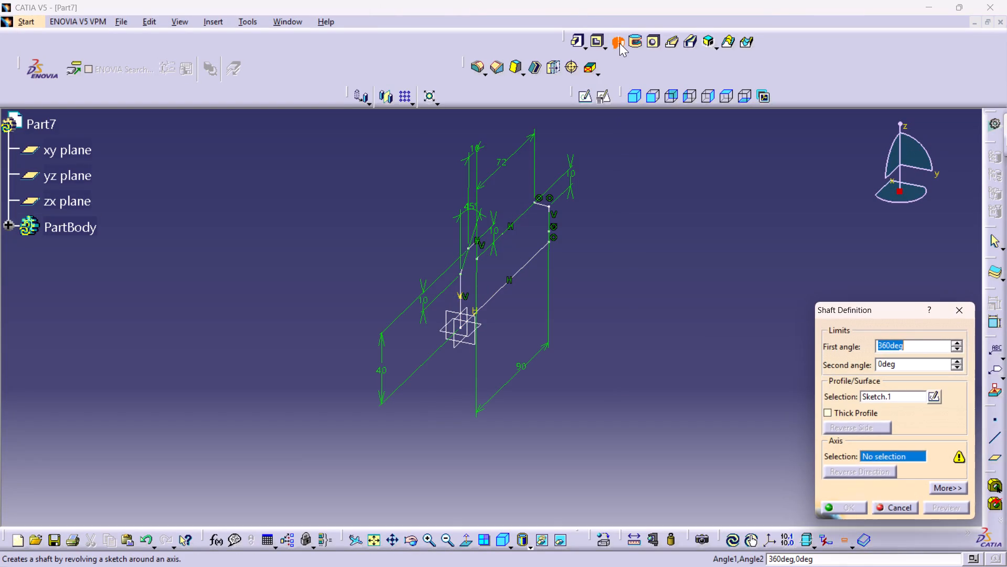
pyautogui.doubleClick(907, 371)
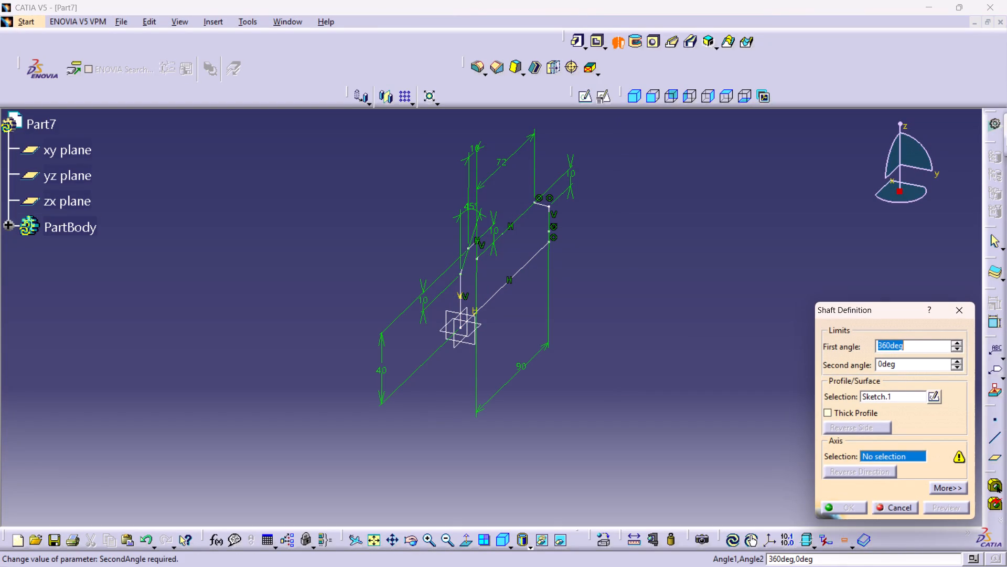
pyautogui.click(902, 362)
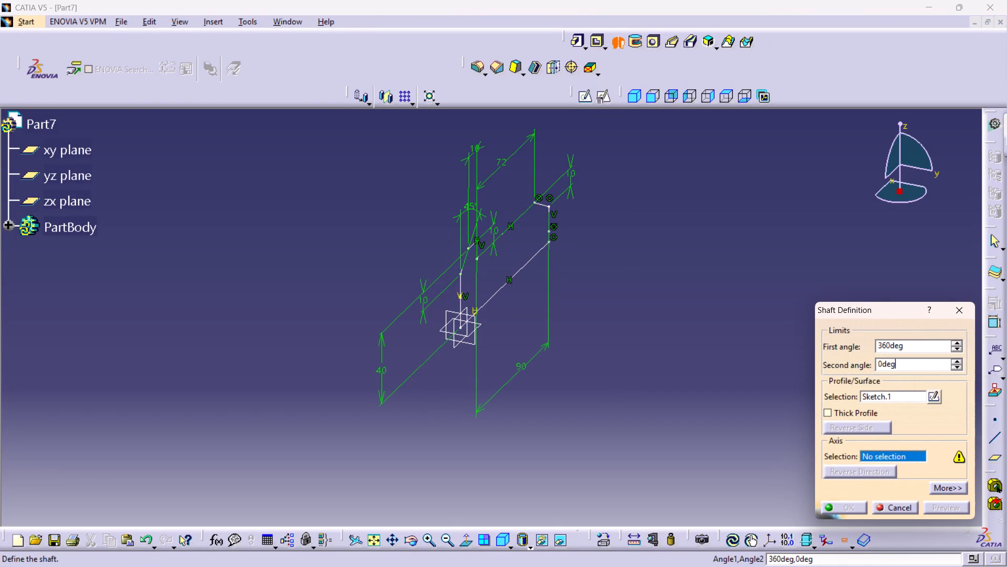
pyautogui.click(872, 454)
pyautogui.click(474, 309)
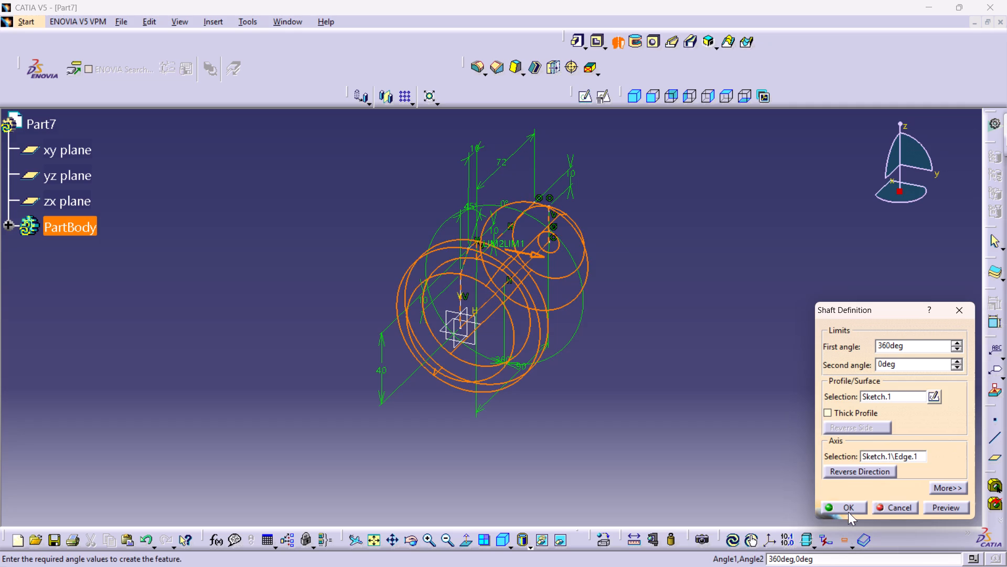
pyautogui.click(934, 504)
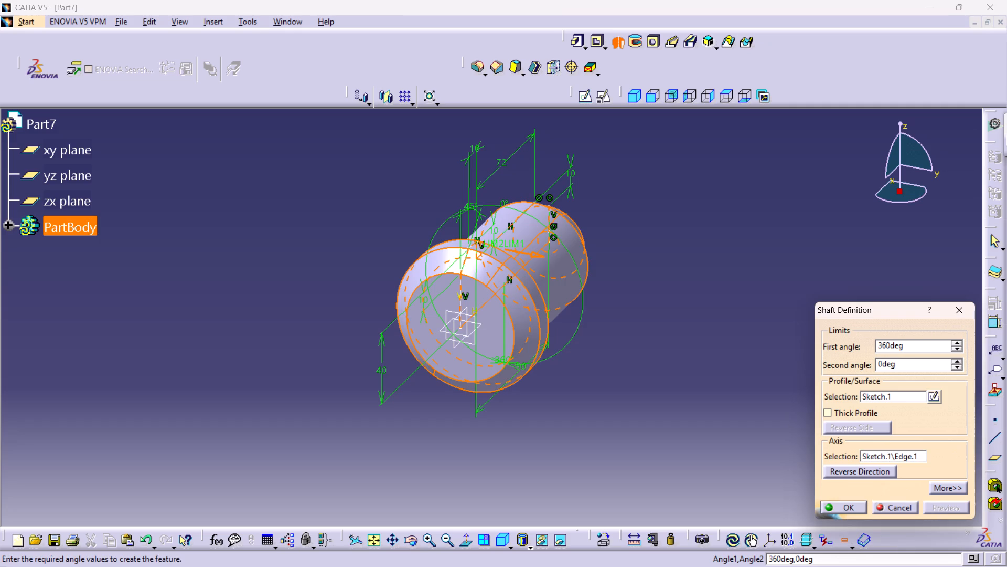
pyautogui.moveTo(603, 368); pyautogui.dragTo(564, 306, button='middle')
pyautogui.moveTo(603, 366); pyautogui.dragTo(564, 306, button='right')
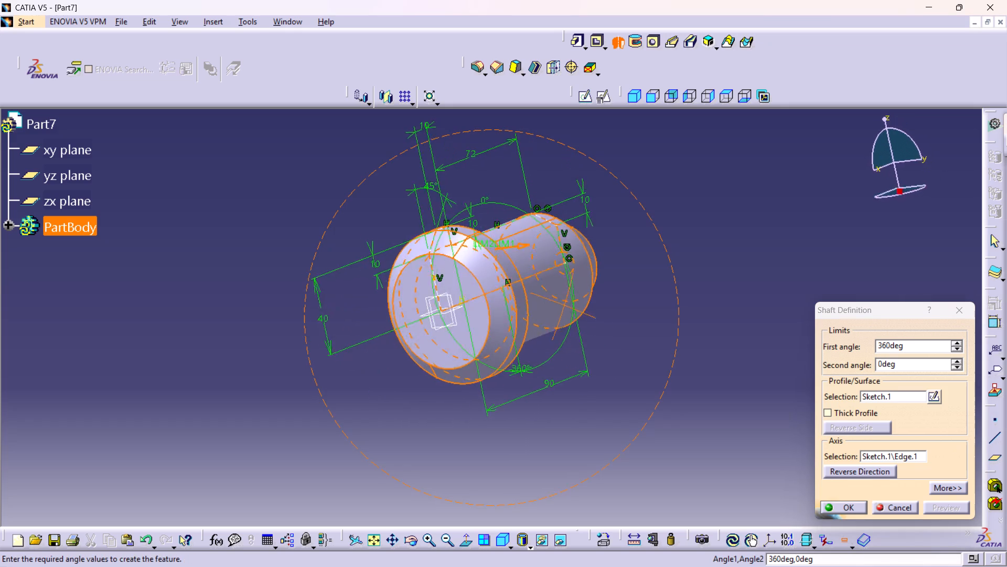
pyautogui.moveTo(564, 306); pyautogui.dragTo(319, 265, button='middle')
pyautogui.moveTo(564, 306); pyautogui.dragTo(319, 265, button='right')
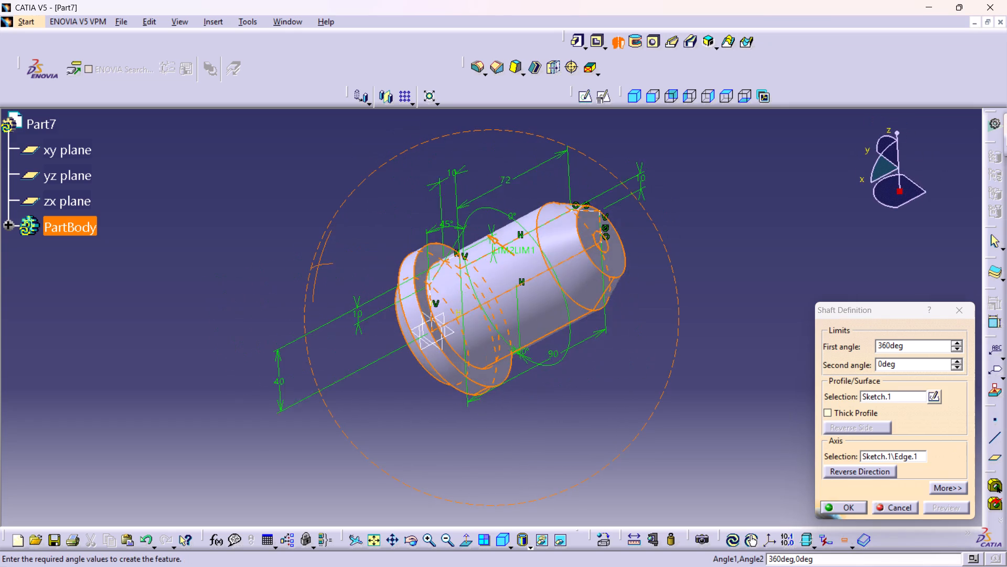
pyautogui.moveTo(319, 265); pyautogui.dragTo(299, 249, button='middle')
pyautogui.moveTo(319, 265); pyautogui.dragTo(299, 249, button='right')
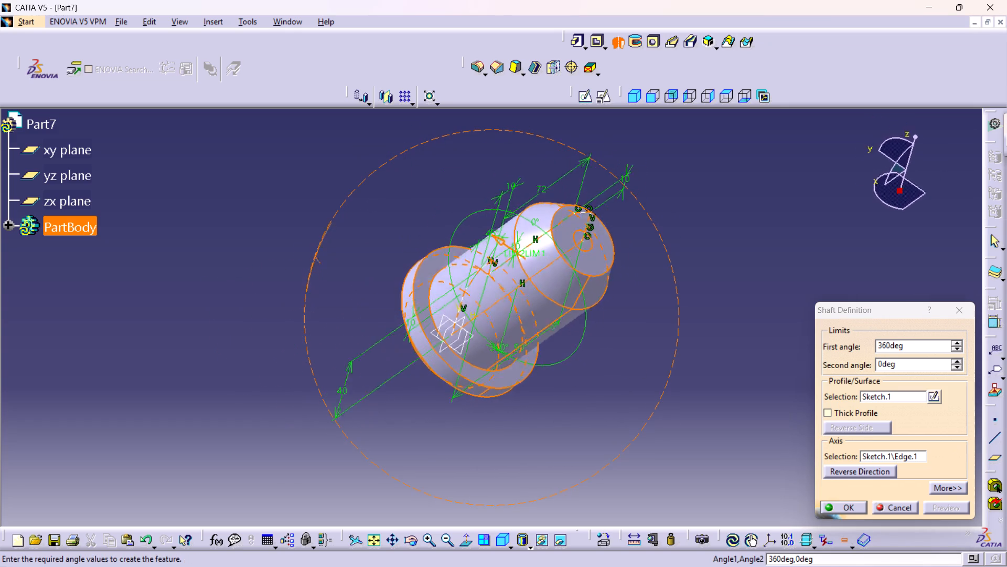
pyautogui.moveTo(299, 249); pyautogui.dragTo(441, 369, button='right')
pyautogui.moveTo(299, 249); pyautogui.dragTo(437, 366, button='middle')
pyautogui.scroll(1, 435, 364)
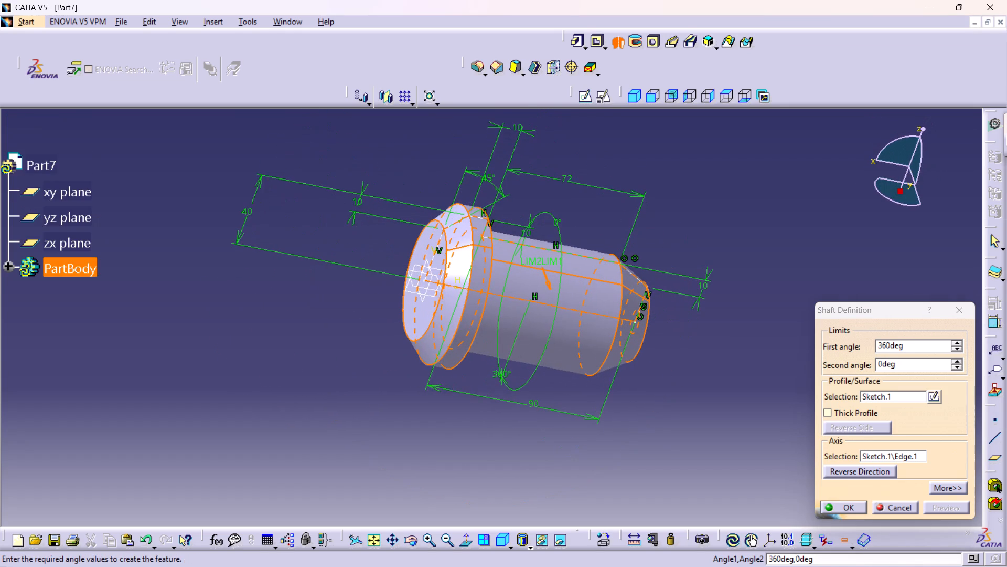
pyautogui.moveTo(430, 341); pyautogui.dragTo(543, 356, button='middle')
pyautogui.moveTo(430, 341); pyautogui.dragTo(543, 356, button='right')
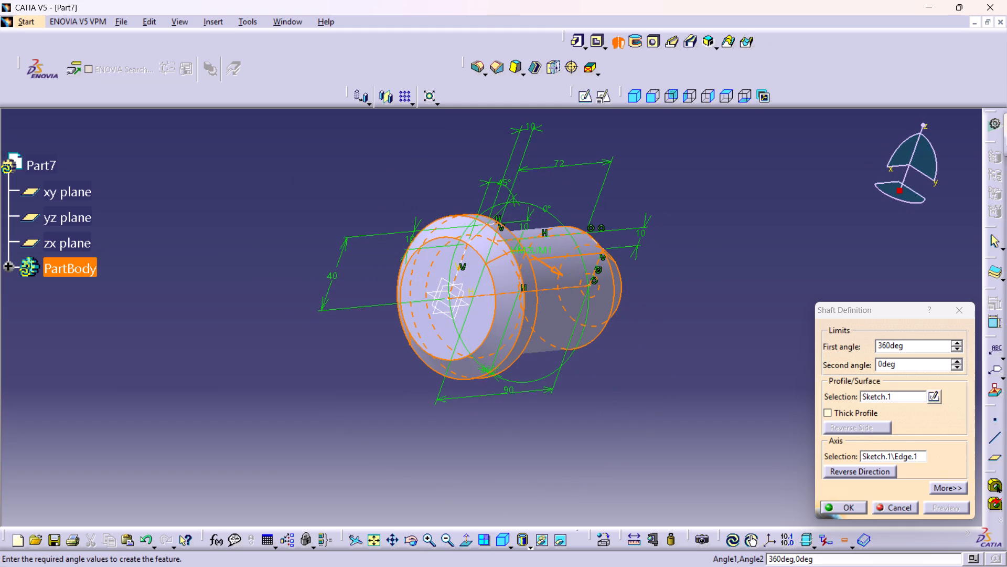
pyautogui.click(847, 505)
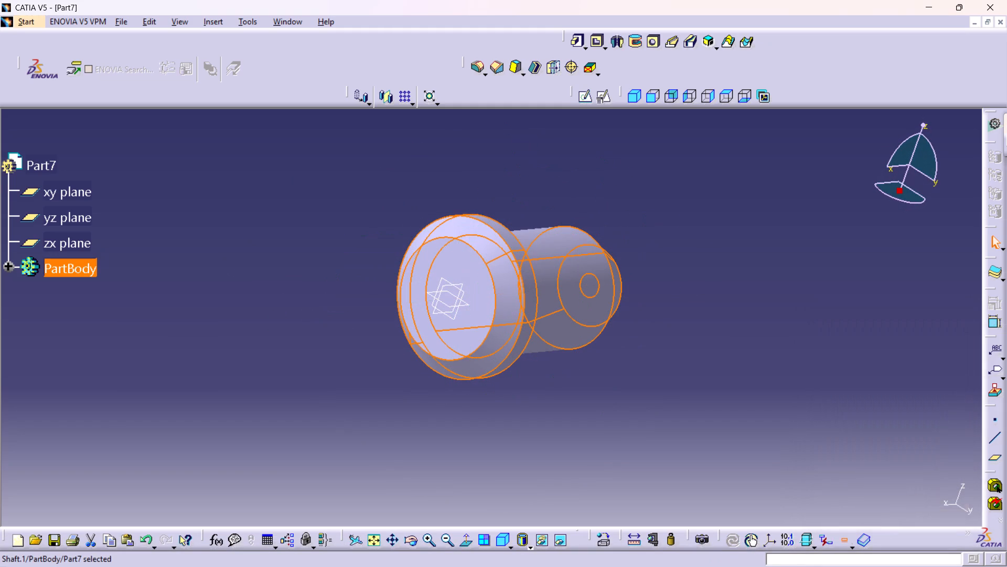
# Examine the revolved solid from the flange side and the tapered end.
pyautogui.click(560, 401)
pyautogui.moveTo(570, 385); pyautogui.dragTo(337, 268, button='middle')
pyautogui.moveTo(569, 385); pyautogui.dragTo(337, 268, button='right')
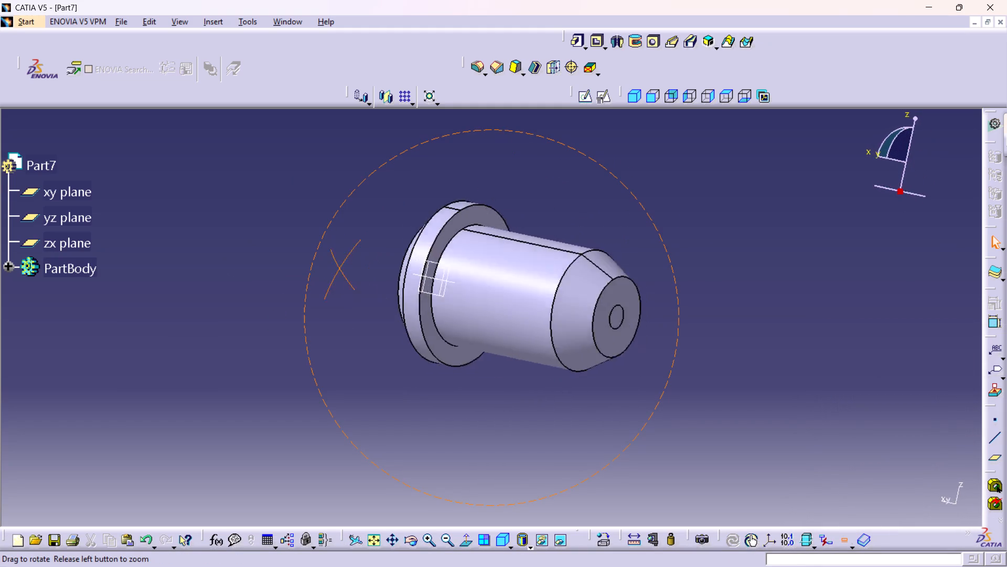
pyautogui.moveTo(337, 268); pyautogui.dragTo(280, 274, button='right')
pyautogui.moveTo(337, 268); pyautogui.dragTo(280, 274, button='middle')
pyautogui.moveTo(674, 310); pyautogui.dragTo(475, 394, button='middle')
pyautogui.moveTo(650, 318); pyautogui.dragTo(475, 394, button='right')
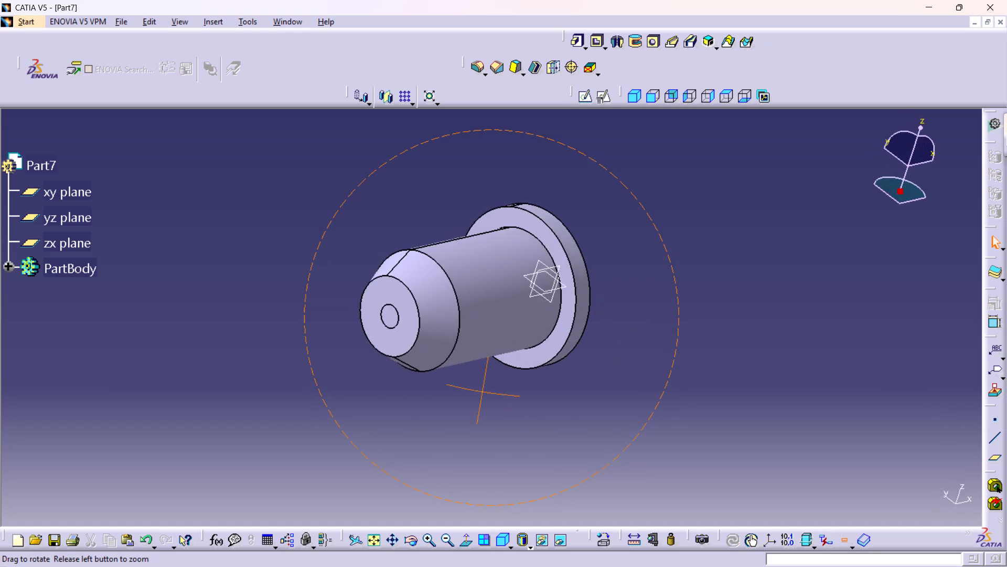
pyautogui.moveTo(475, 394); pyautogui.dragTo(458, 403, button='right')
pyautogui.moveTo(475, 394); pyautogui.dragTo(456, 402, button='middle')
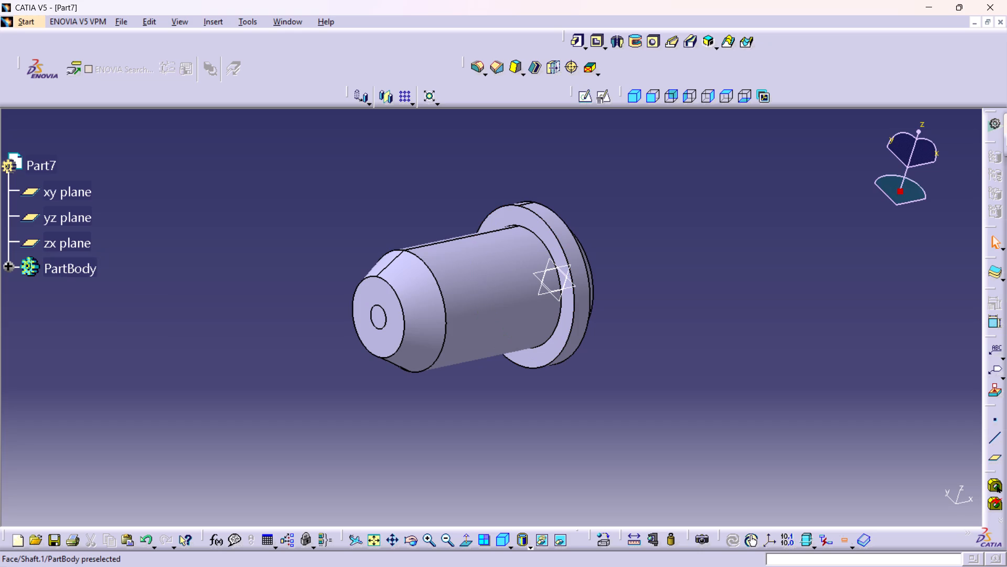
# Reopen the shaft's profile sketch, Sketch.1, and delete its 72 mm horizontal dimension.
pyautogui.click(2, 267)
pyautogui.click(4, 266)
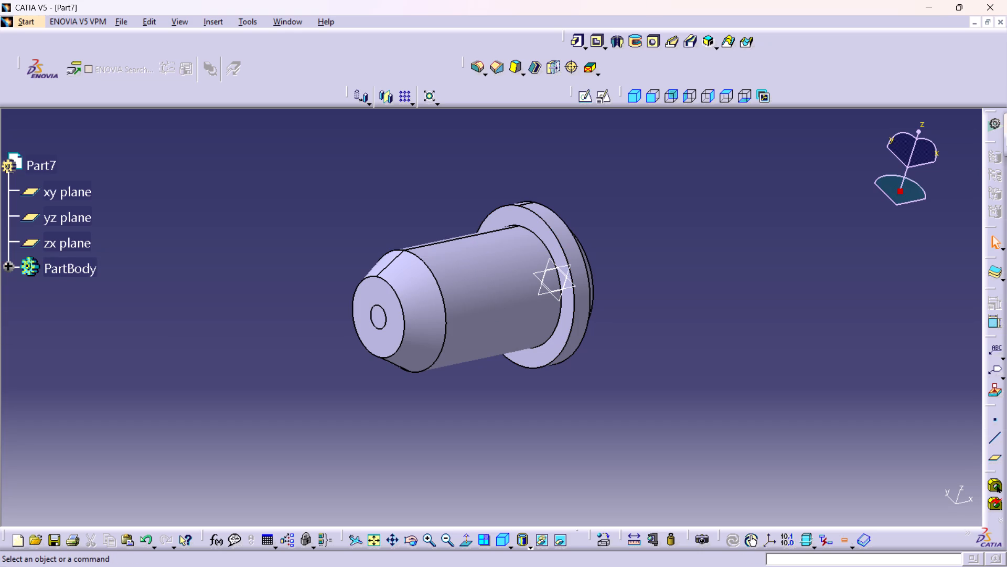
pyautogui.doubleClick(88, 319)
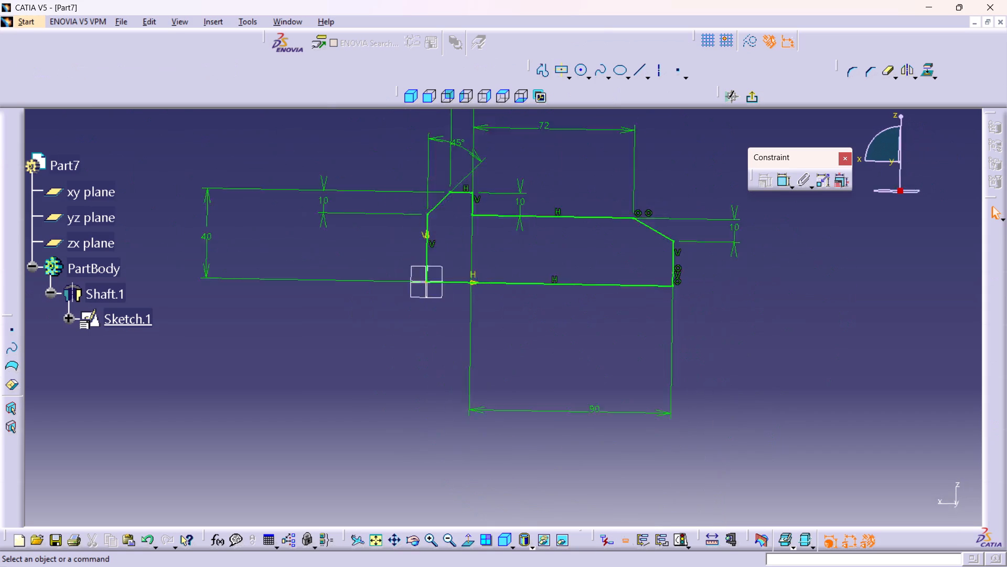
pyautogui.moveTo(602, 326); pyautogui.dragTo(598, 340, button='middle')
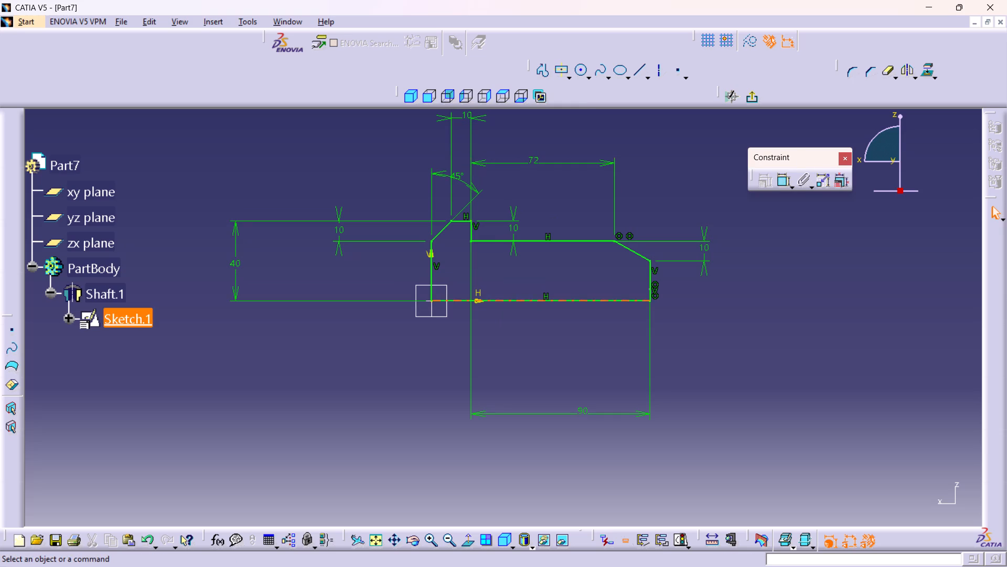
pyautogui.rightClick(531, 166)
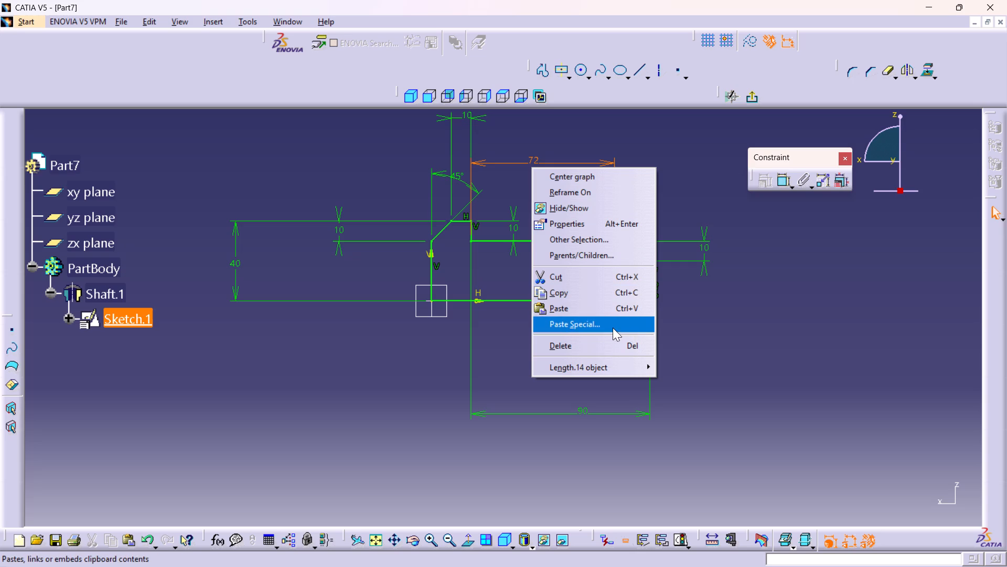
pyautogui.click(563, 342)
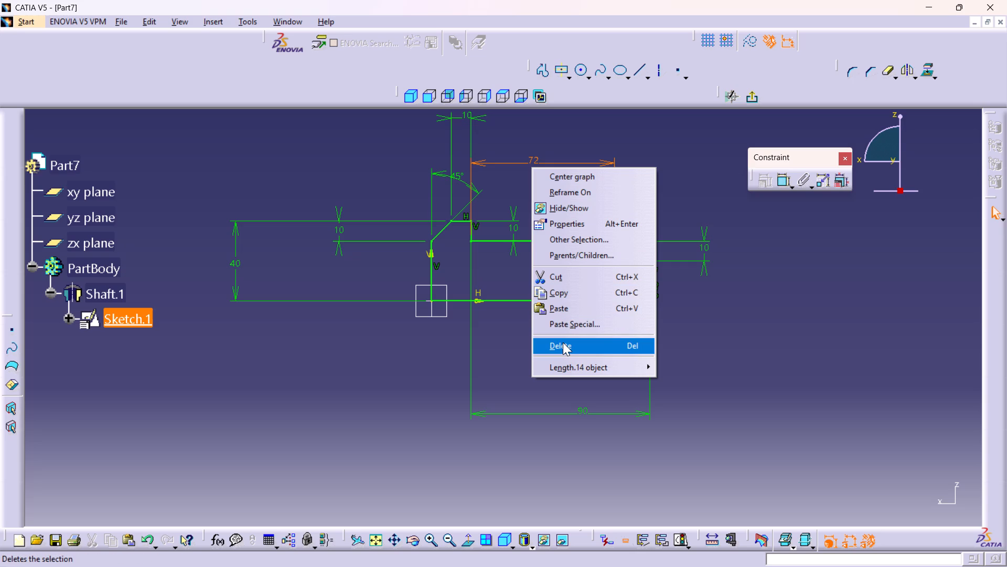
# Dimension the overall horizontal distance between the profile's two outer vertical edges, placing the dimension below the profile.
pyautogui.moveTo(633, 255); pyautogui.dragTo(637, 270, button='middle')
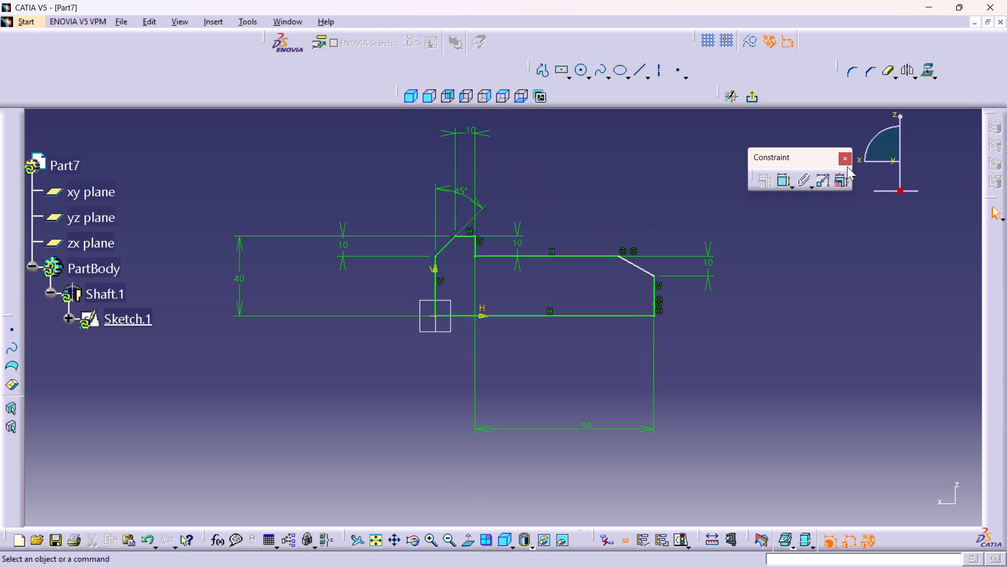
pyautogui.doubleClick(783, 176)
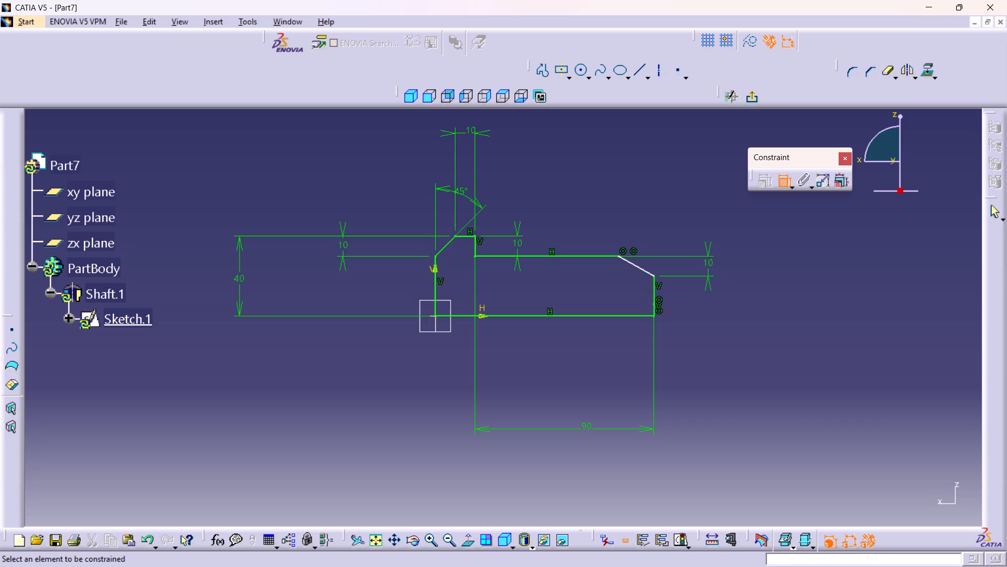
pyautogui.click(437, 275)
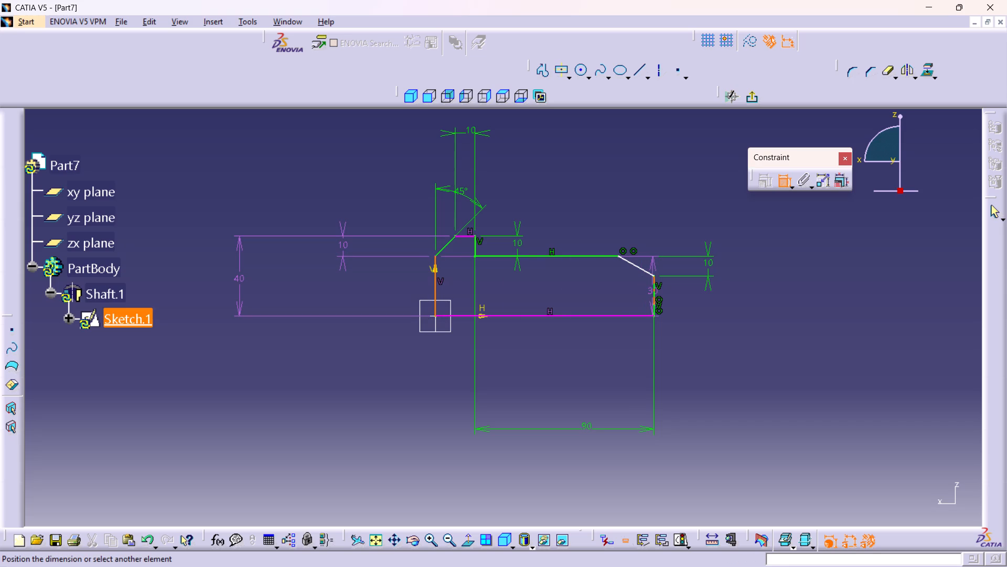
pyautogui.click(653, 295)
pyautogui.moveTo(567, 452); pyautogui.dragTo(564, 366, button='middle')
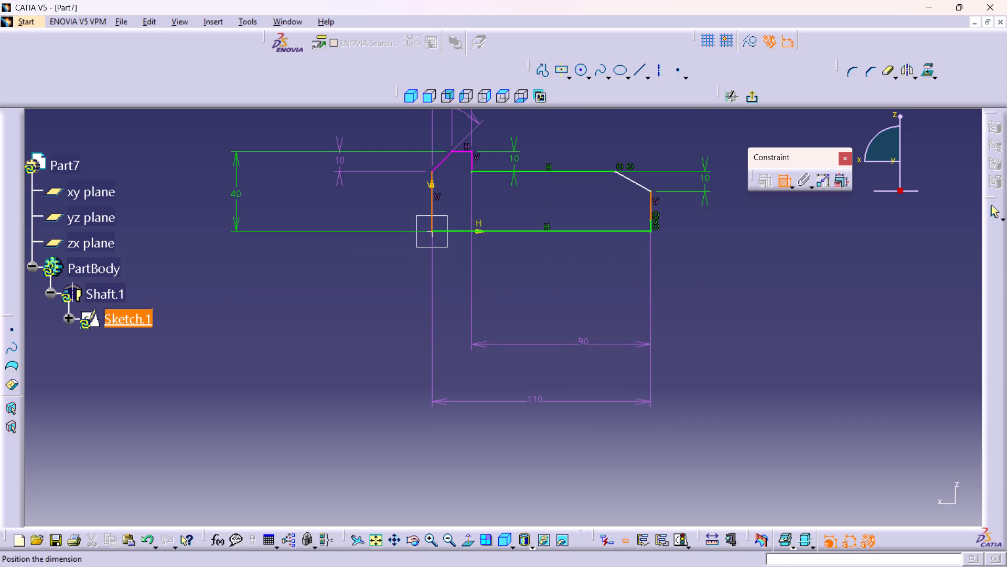
pyautogui.click(534, 403)
# Delete the 90 mm horizontal dimension below the profile.
pyautogui.rightClick(579, 338)
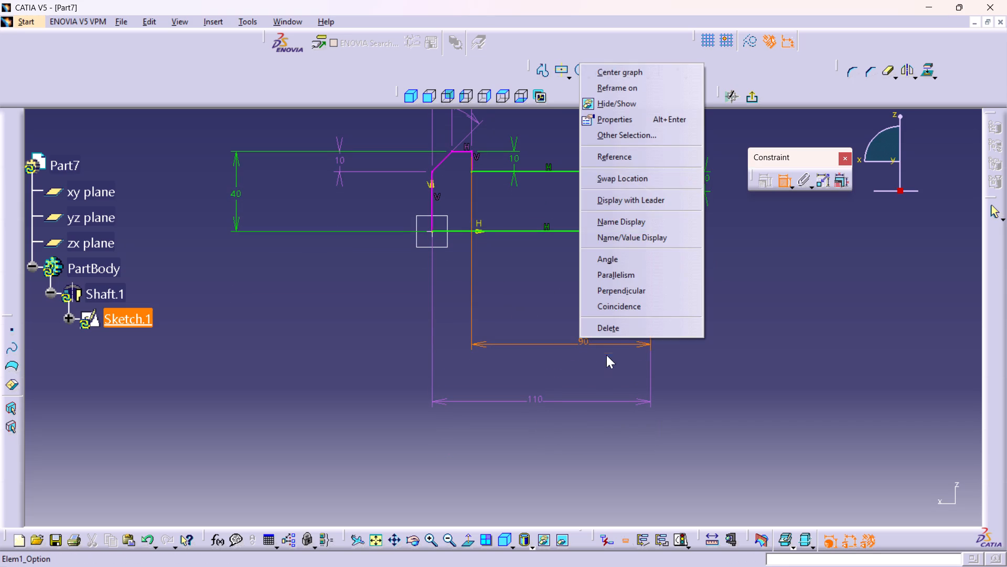
pyautogui.click(607, 328)
# Set the profile's overall length to 120 mm.
pyautogui.doubleClick(543, 400)
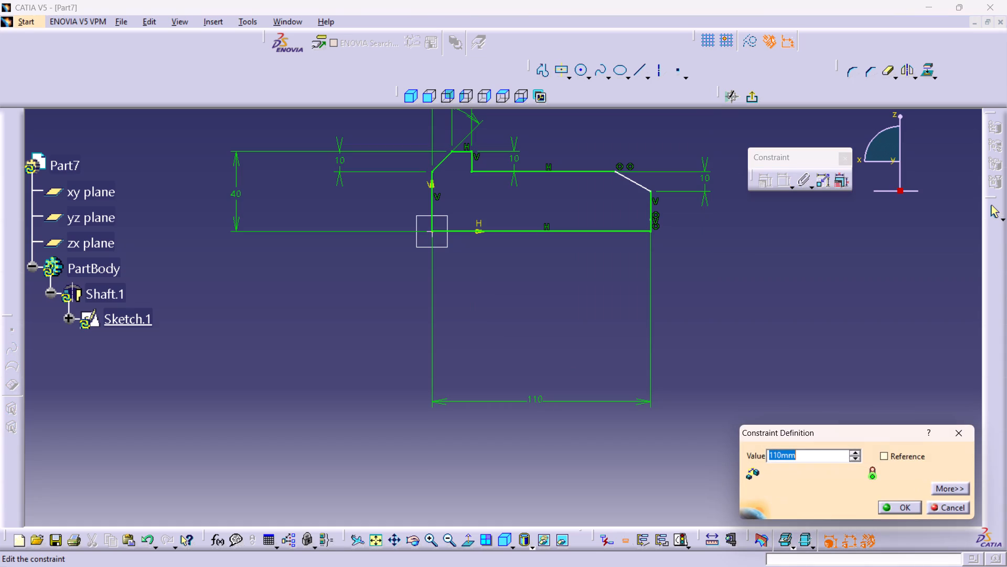
pyautogui.write('120')
pyautogui.press('Return')
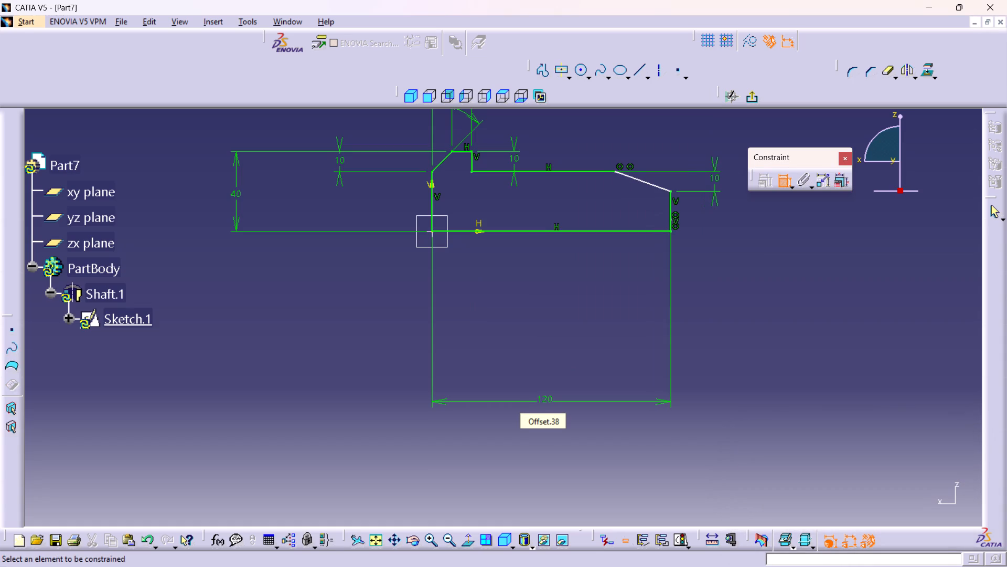
pyautogui.moveTo(624, 261); pyautogui.dragTo(626, 320, button='middle')
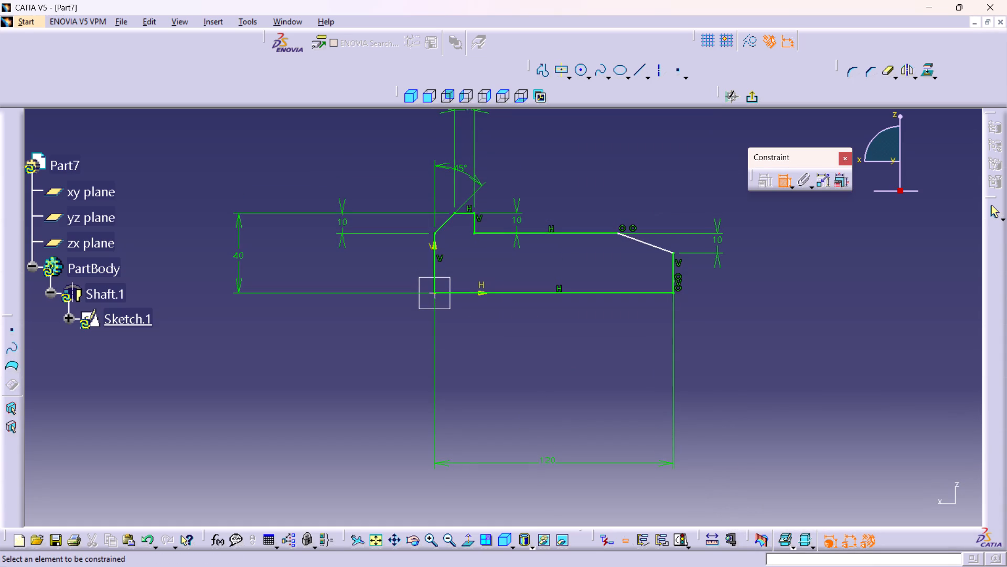
# Dimension the horizontal distance from the flange's vertical shoulder edge to the tapered end's vertical edge, placing it above the profile.
pyautogui.moveTo(526, 165); pyautogui.dragTo(522, 227, button='middle')
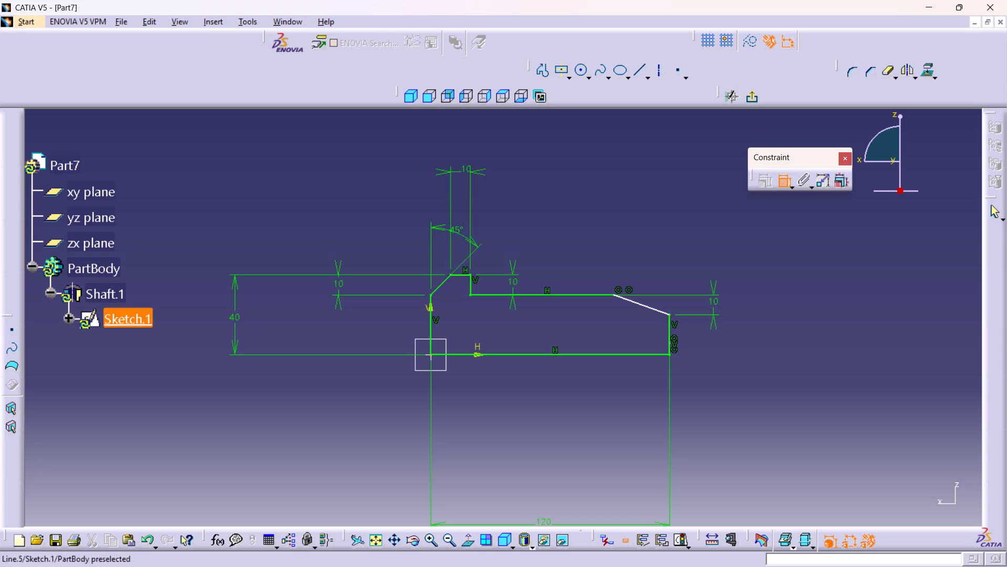
pyautogui.click(469, 287)
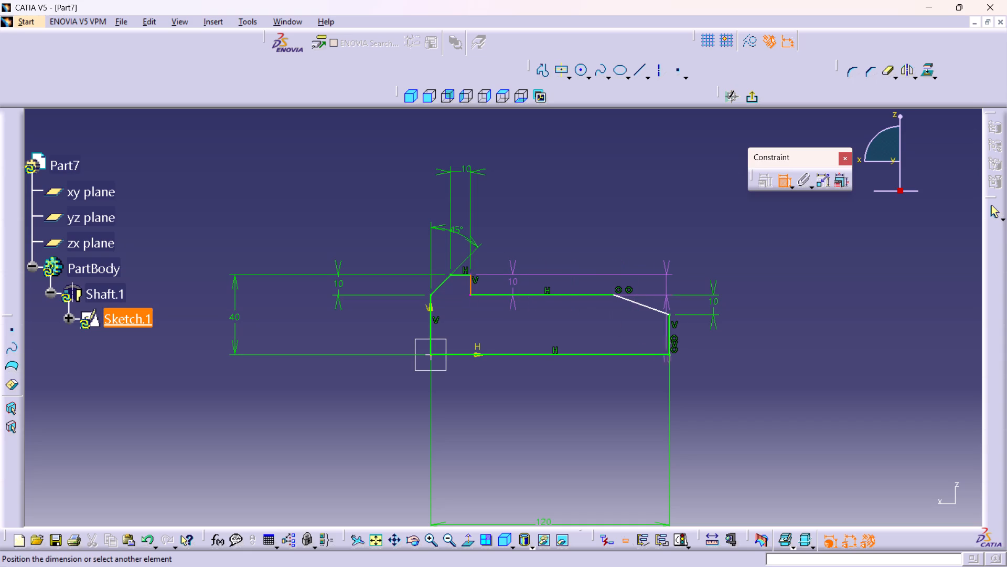
pyautogui.click(669, 335)
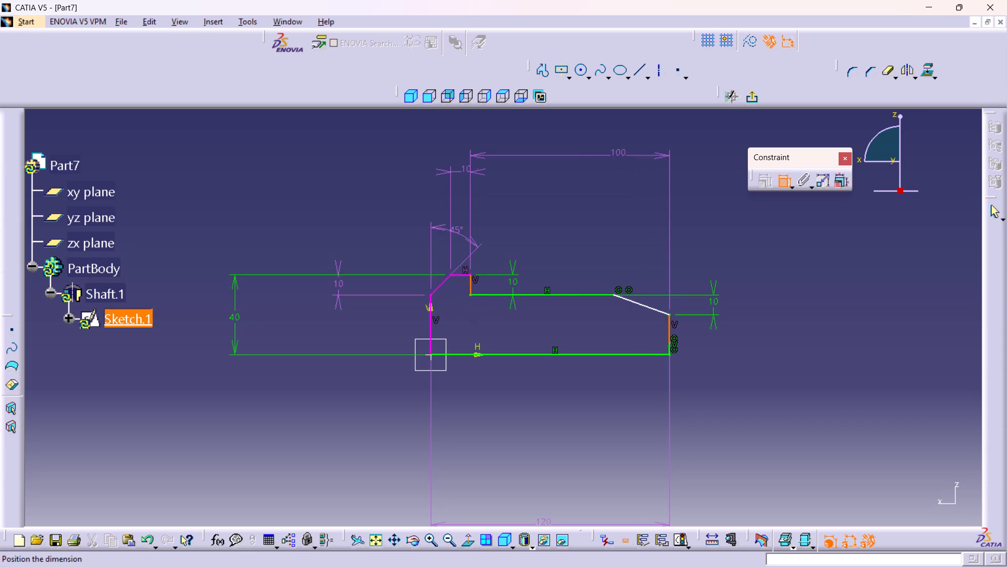
pyautogui.click(589, 159)
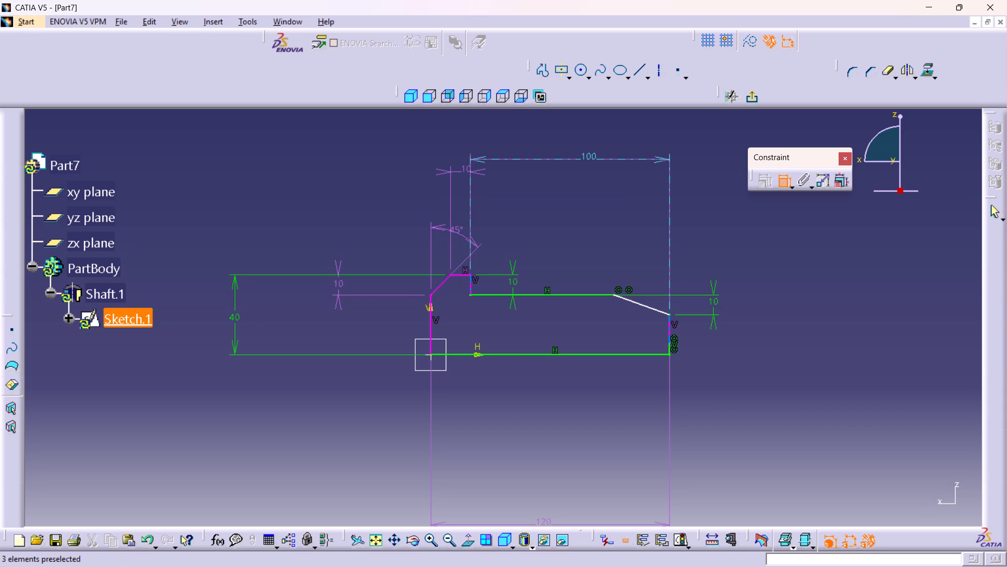
# Set the length of the flange's short top edge to 15 mm.
pyautogui.doubleClick(464, 171)
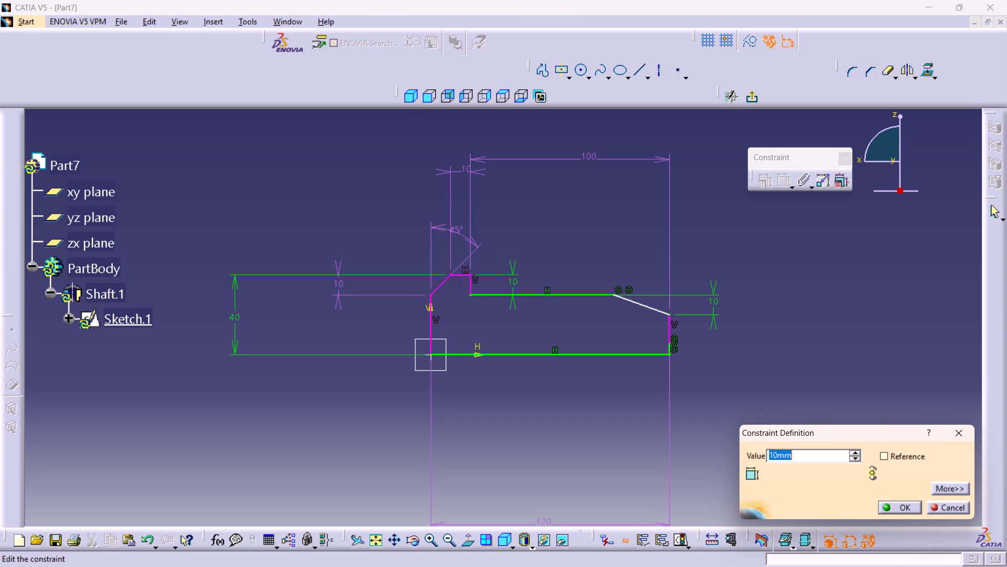
pyautogui.moveTo(521, 284); pyautogui.dragTo(507, 337, button='middle')
pyautogui.rightClick(521, 283)
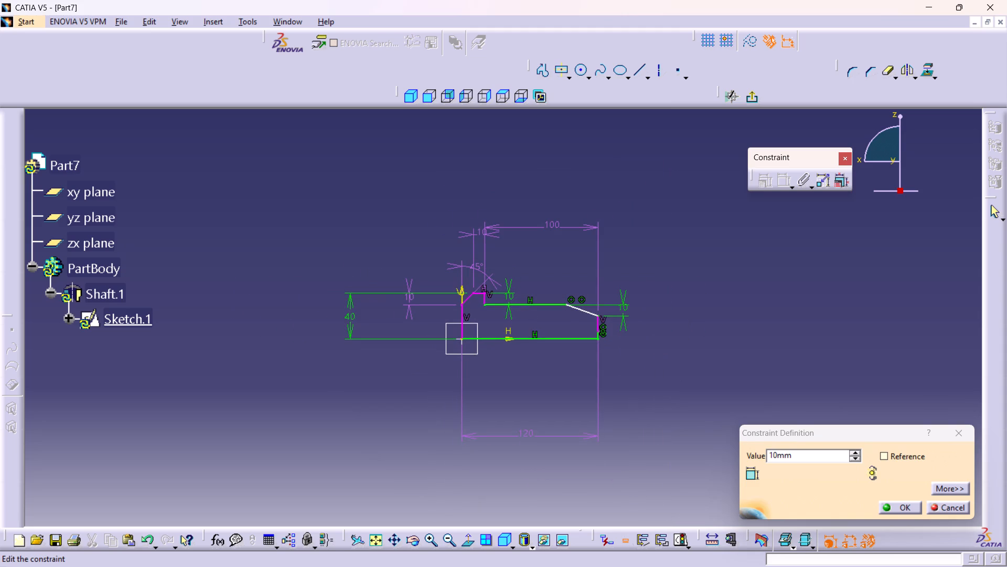
pyautogui.doubleClick(478, 229)
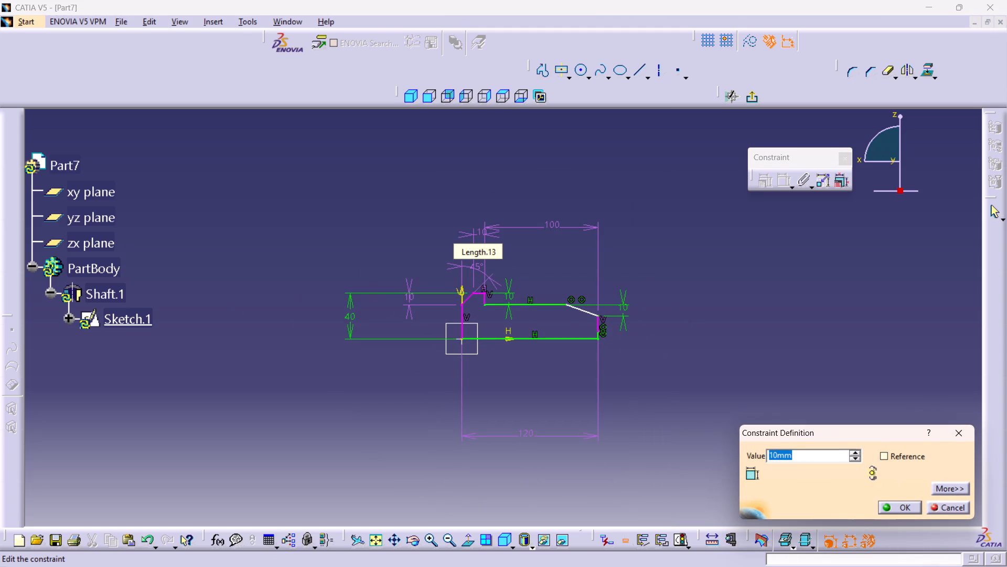
pyautogui.write('150')
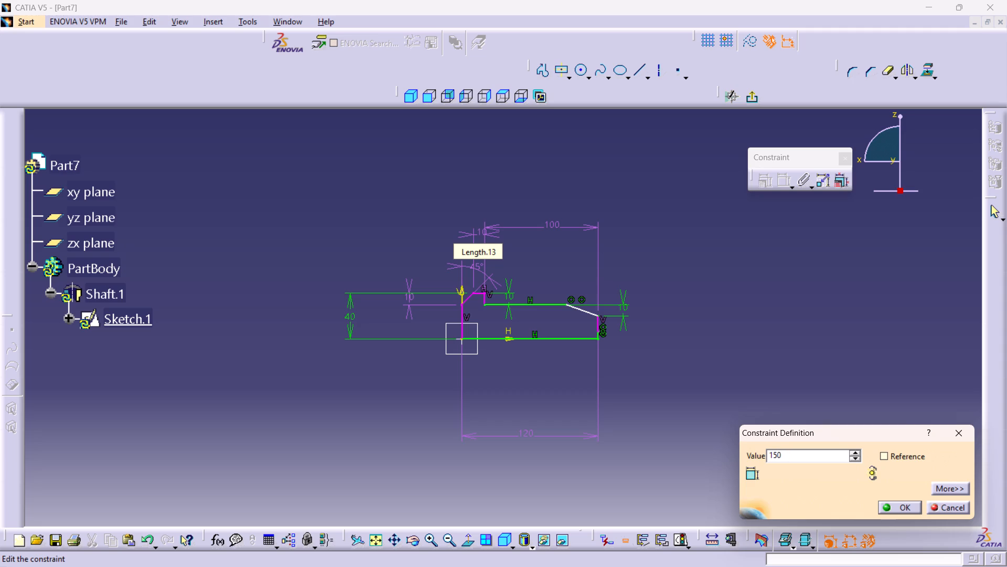
pyautogui.press('BackSpace')
pyautogui.press('Return')
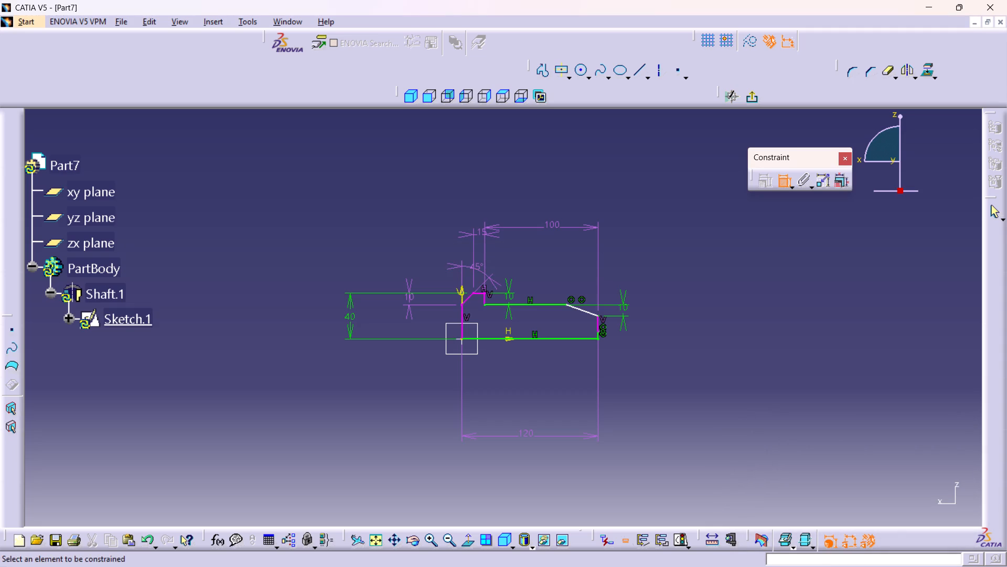
# Delete the 10 mm vertical dimension of the flange's sloped edge.
pyautogui.rightClick(412, 298)
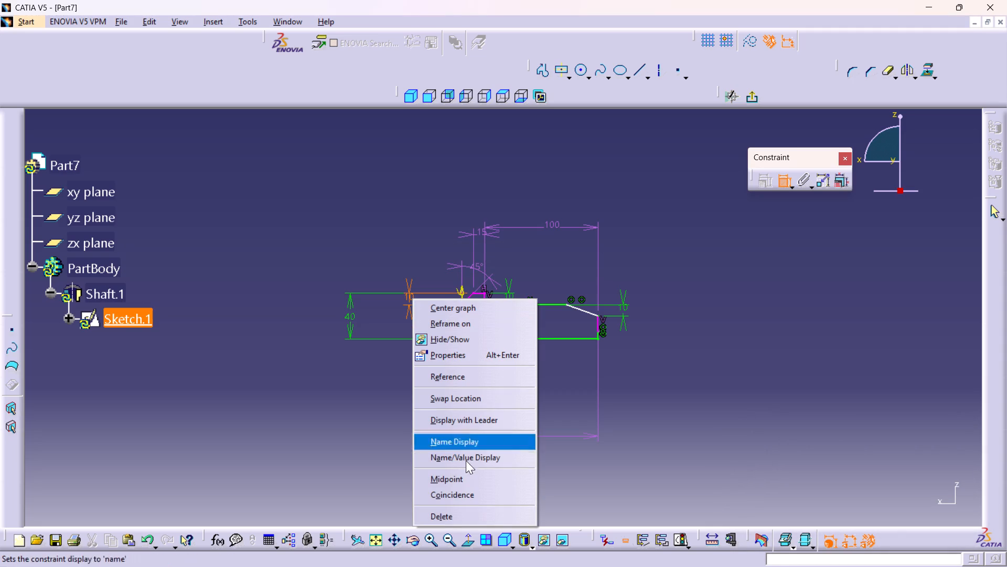
pyautogui.click(456, 513)
# Set the horizontal distance from the flange shoulder to the tapered end to 90 mm.
pyautogui.moveTo(523, 280); pyautogui.dragTo(521, 176, button='middle')
pyautogui.rightClick(523, 280)
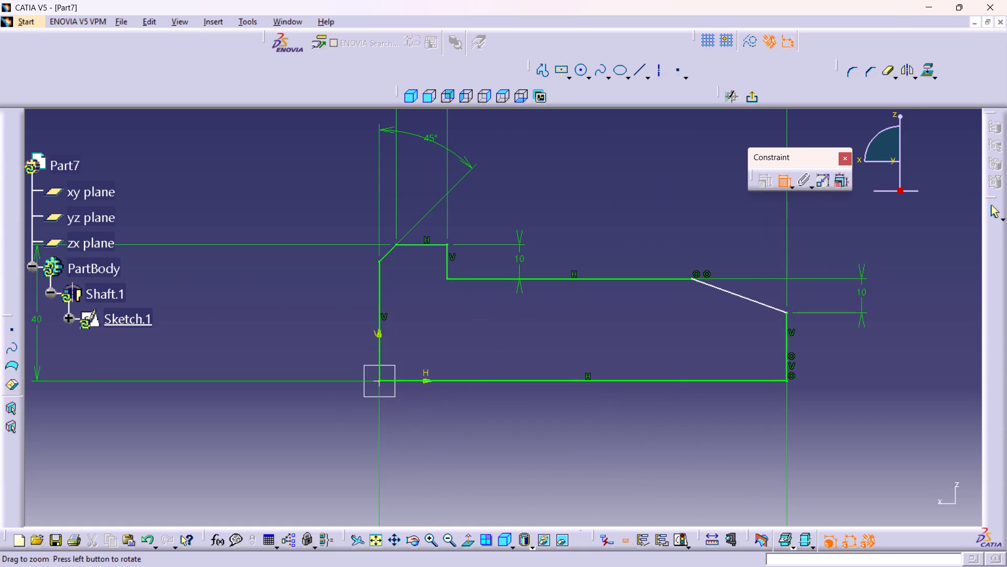
pyautogui.moveTo(505, 216); pyautogui.dragTo(508, 229, button='middle')
pyautogui.rightClick(505, 216)
pyautogui.moveTo(582, 183); pyautogui.dragTo(594, 237, button='middle')
pyautogui.rightClick(582, 183)
pyautogui.doubleClick(577, 181)
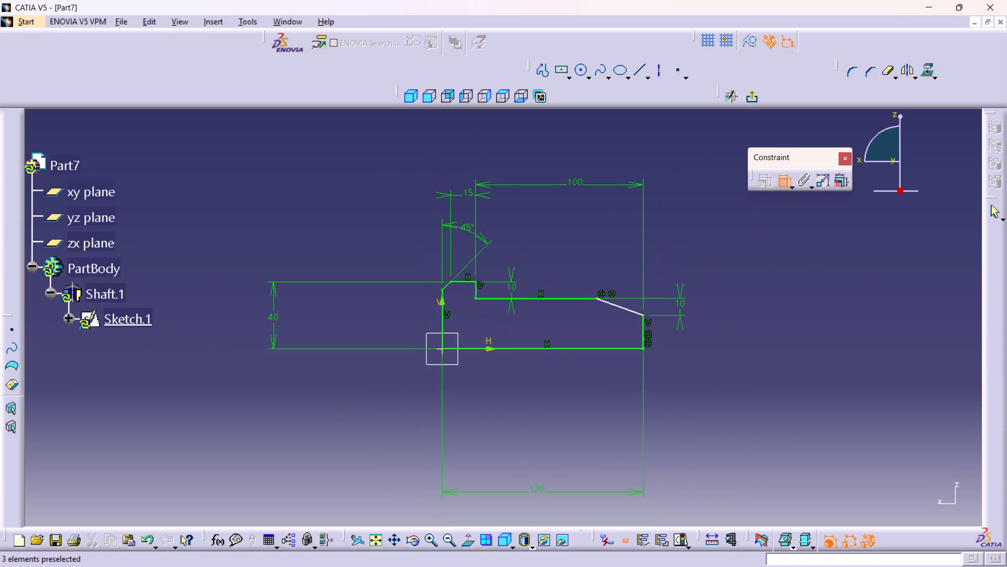
pyautogui.write('90')
pyautogui.press('Return')
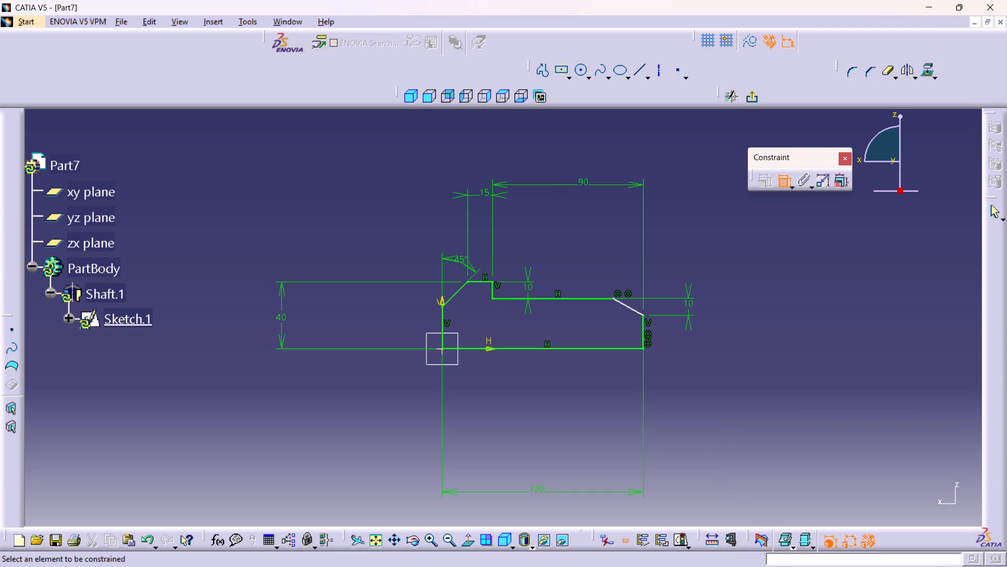
# Constrain the angle between the tapered end's sloped edge and its vertical end edge to 45°.
pyautogui.moveTo(547, 383); pyautogui.dragTo(533, 332, button='middle')
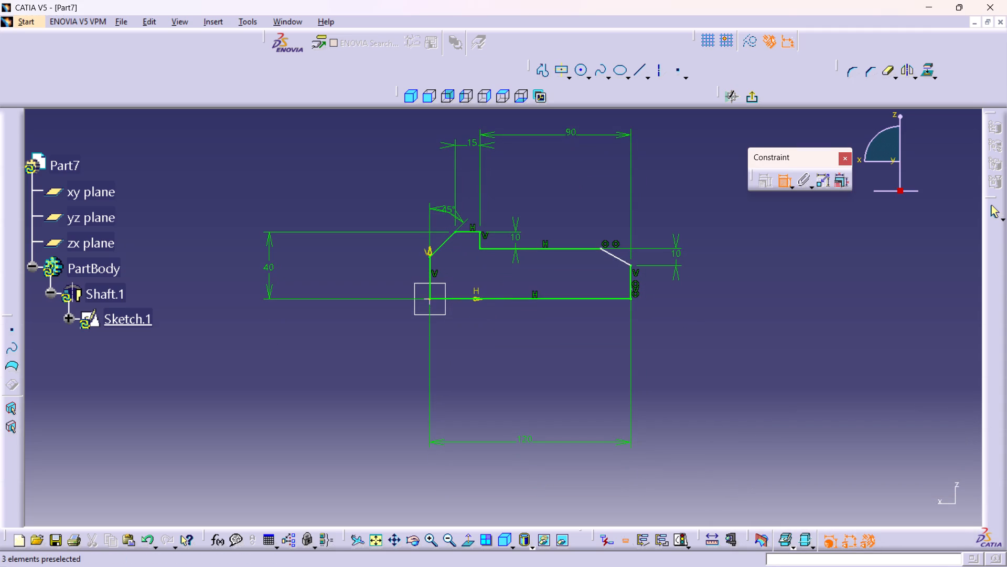
pyautogui.middleClick(470, 261)
pyautogui.moveTo(607, 311); pyautogui.dragTo(543, 297, button='middle')
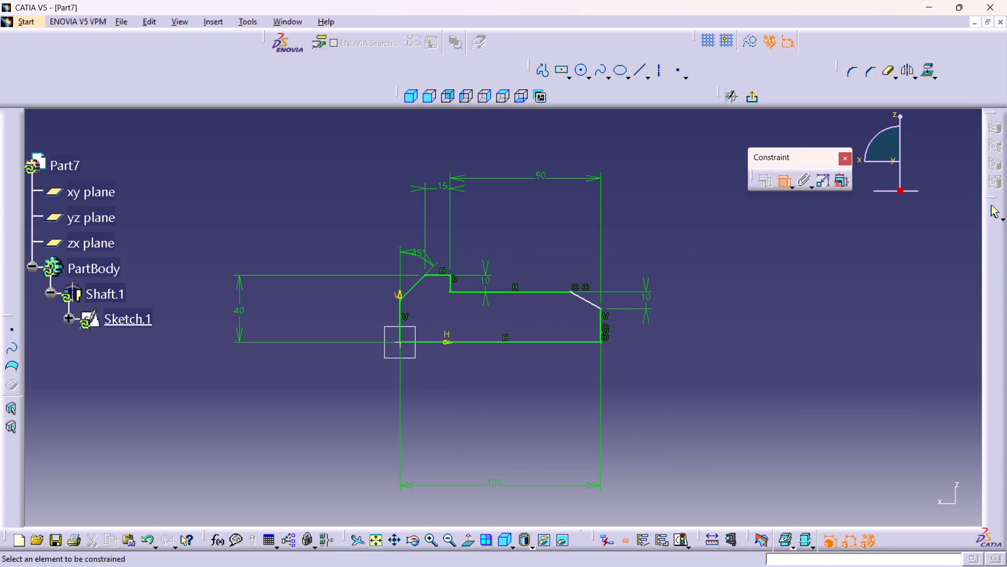
pyautogui.click(588, 300)
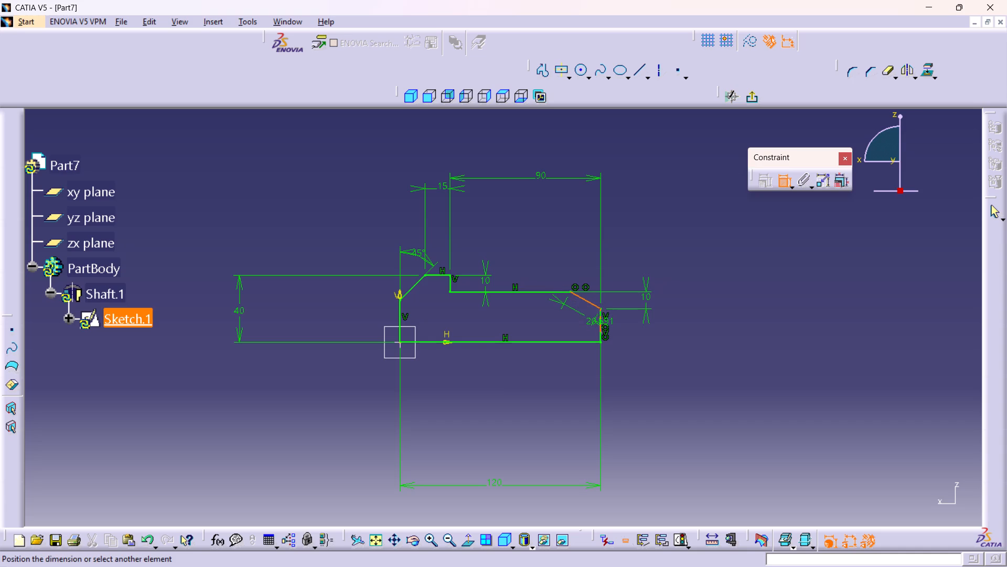
pyautogui.click(601, 324)
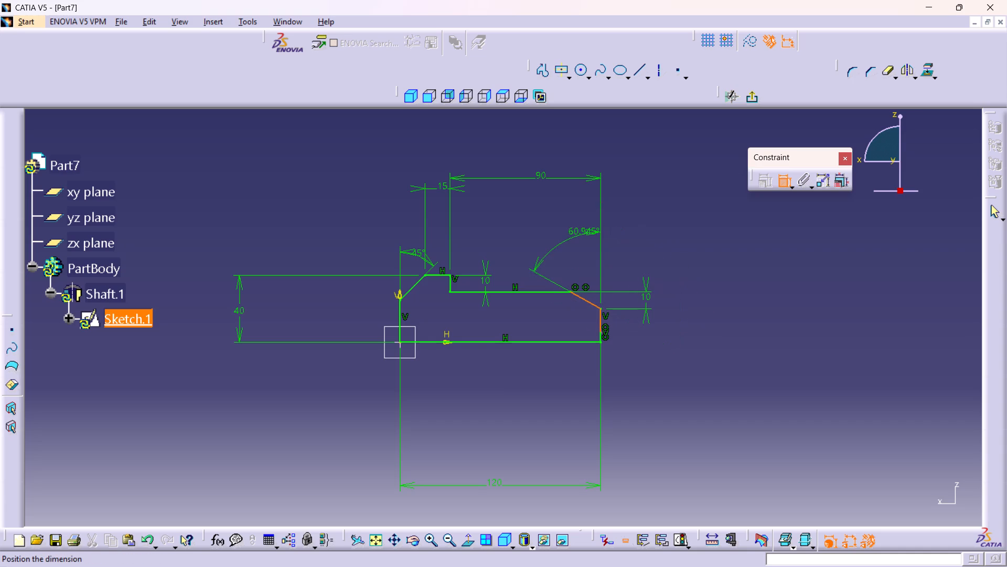
pyautogui.click(577, 240)
pyautogui.doubleClick(576, 235)
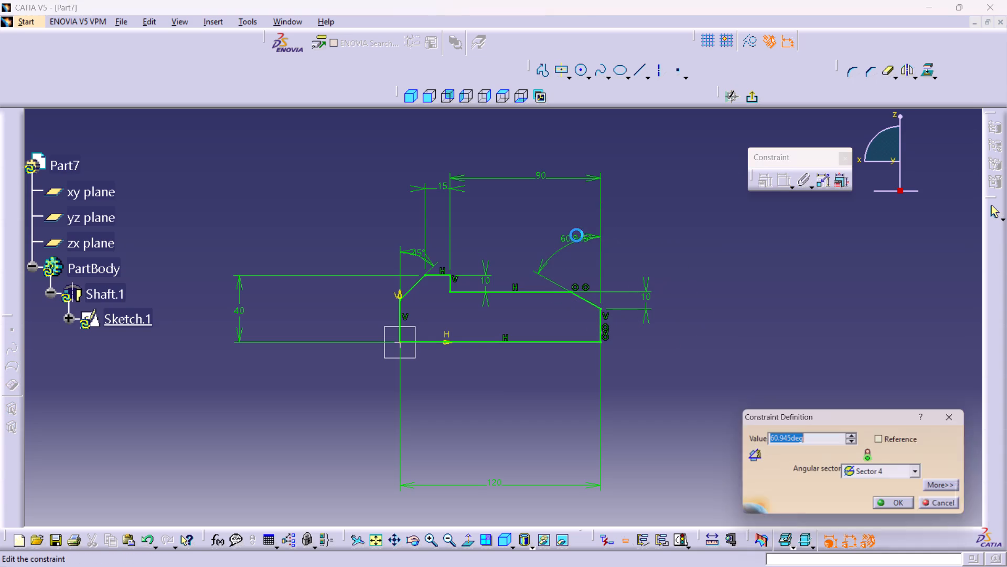
pyautogui.write('45')
pyautogui.press('Return')
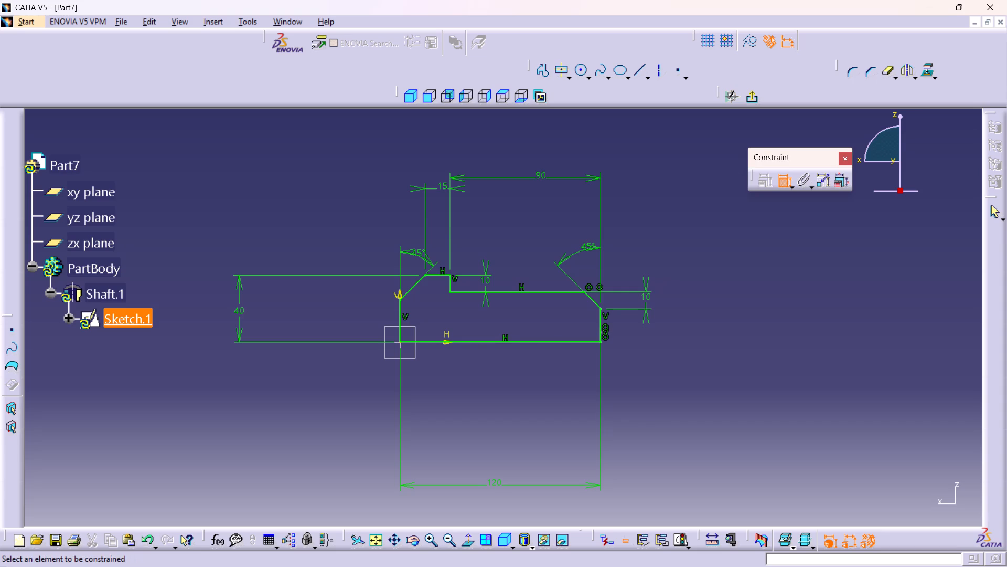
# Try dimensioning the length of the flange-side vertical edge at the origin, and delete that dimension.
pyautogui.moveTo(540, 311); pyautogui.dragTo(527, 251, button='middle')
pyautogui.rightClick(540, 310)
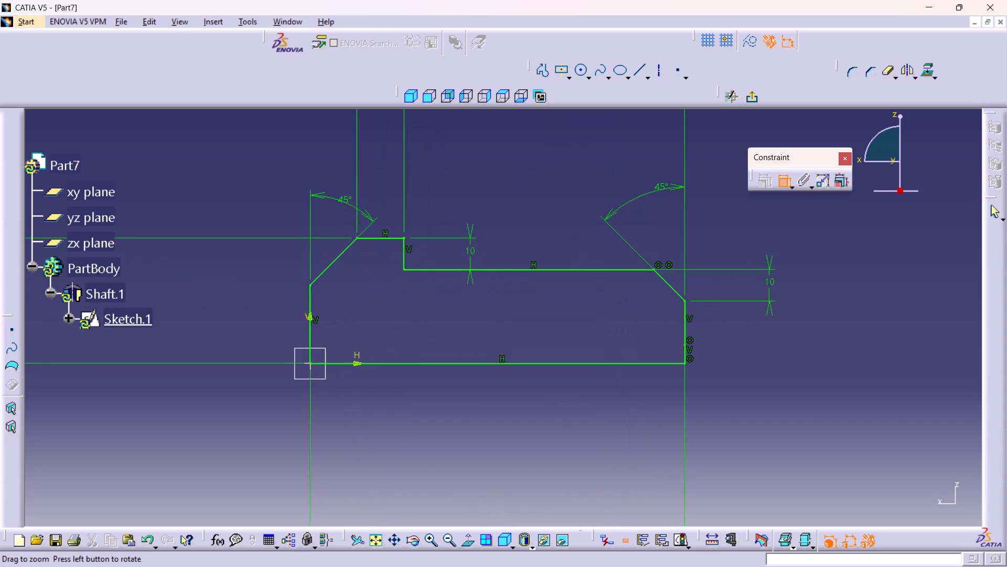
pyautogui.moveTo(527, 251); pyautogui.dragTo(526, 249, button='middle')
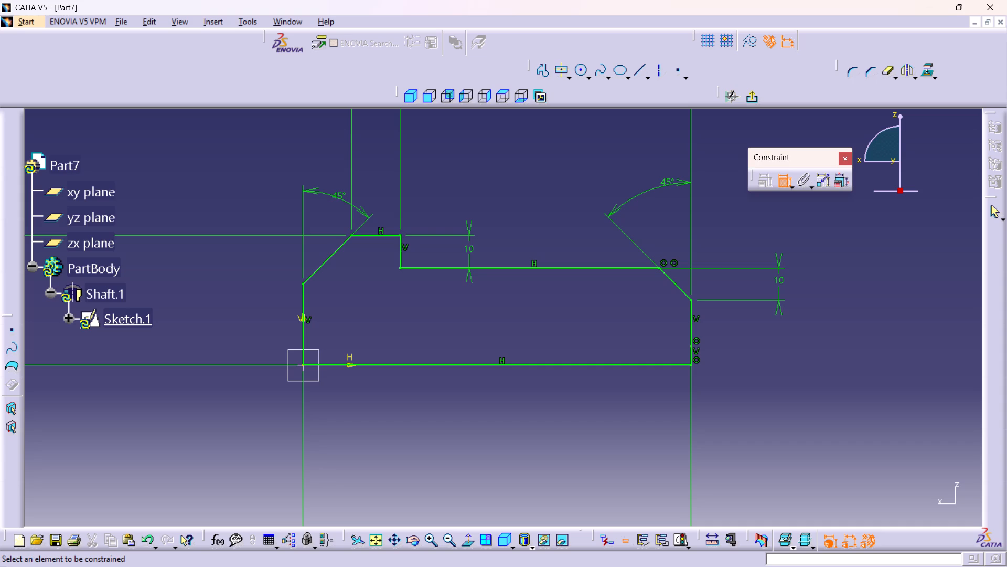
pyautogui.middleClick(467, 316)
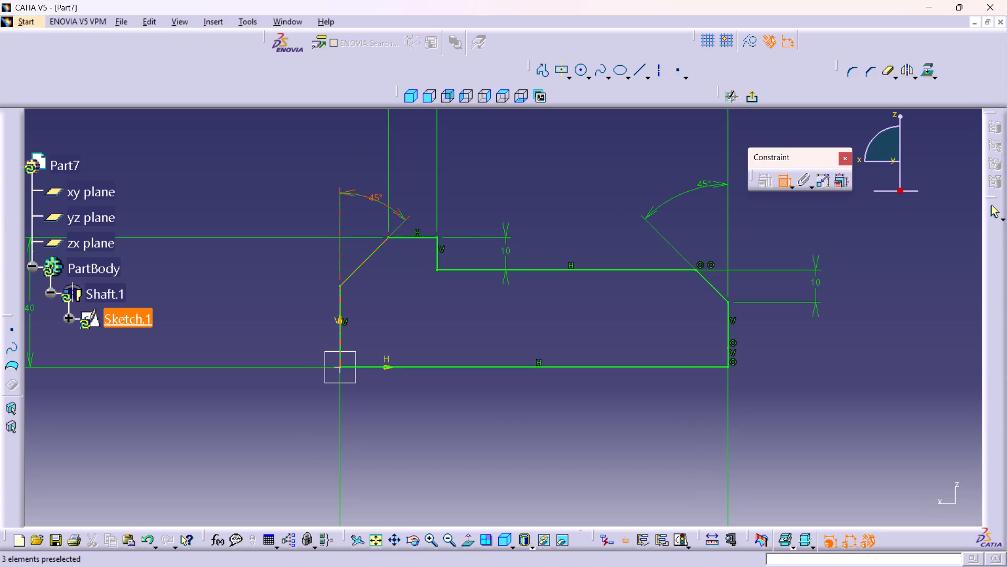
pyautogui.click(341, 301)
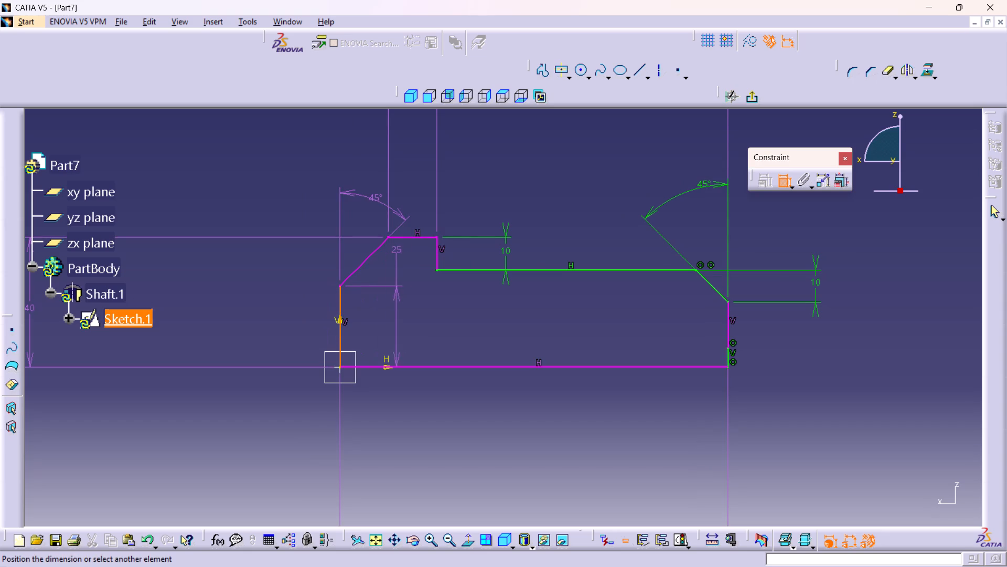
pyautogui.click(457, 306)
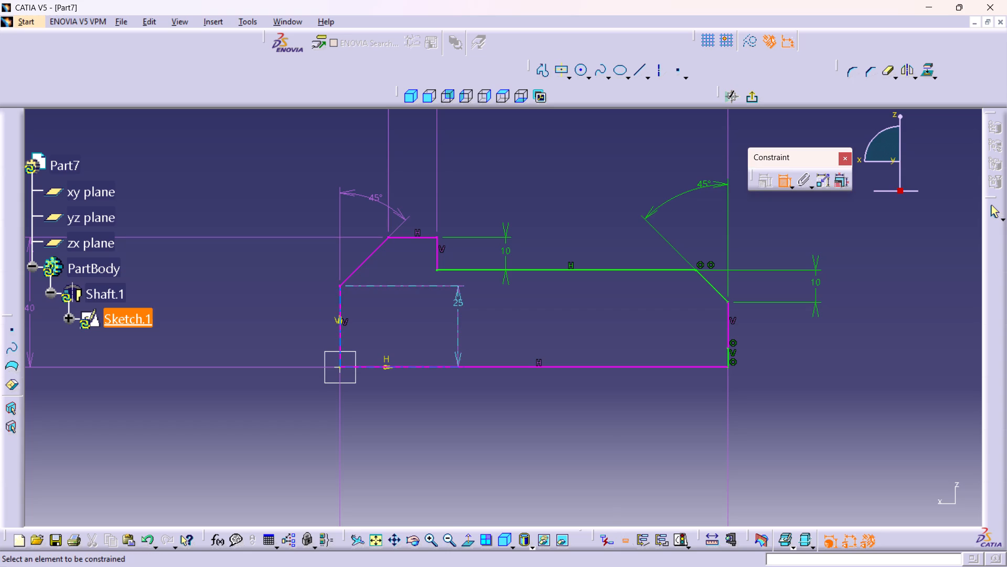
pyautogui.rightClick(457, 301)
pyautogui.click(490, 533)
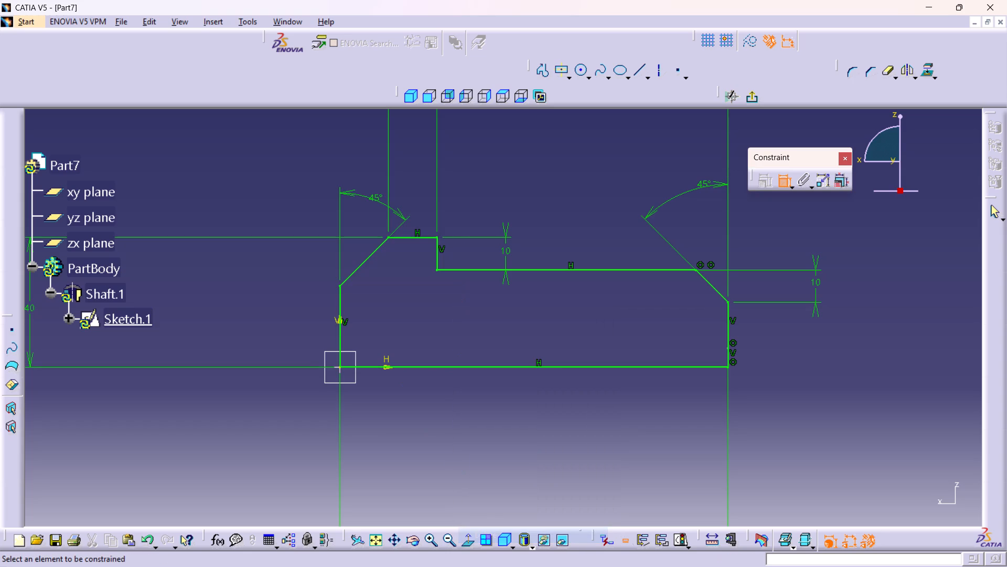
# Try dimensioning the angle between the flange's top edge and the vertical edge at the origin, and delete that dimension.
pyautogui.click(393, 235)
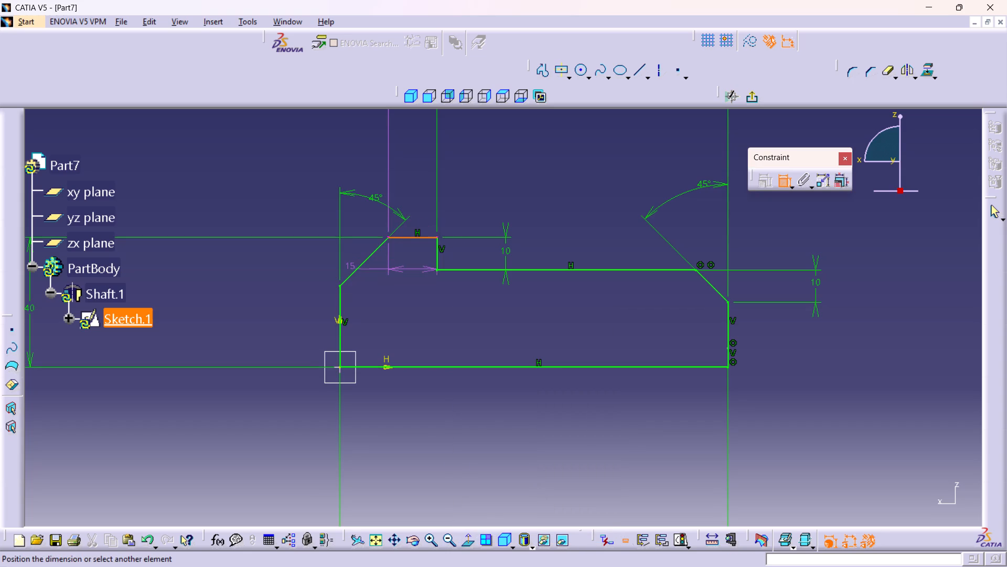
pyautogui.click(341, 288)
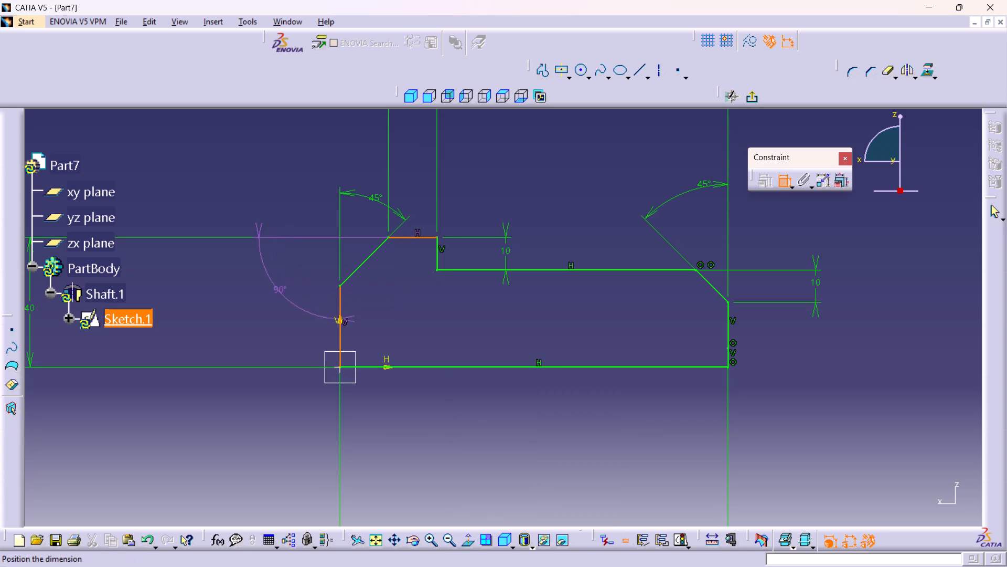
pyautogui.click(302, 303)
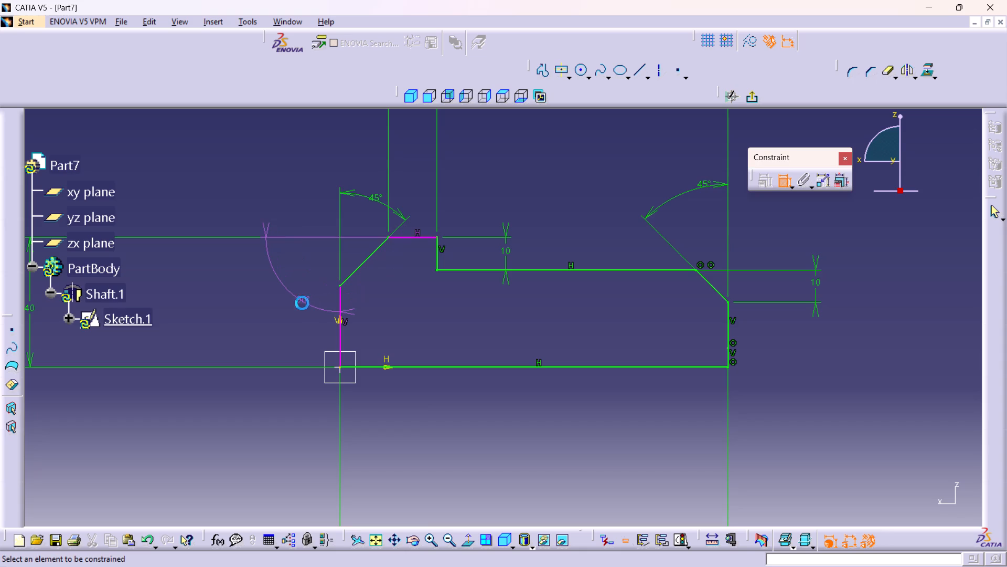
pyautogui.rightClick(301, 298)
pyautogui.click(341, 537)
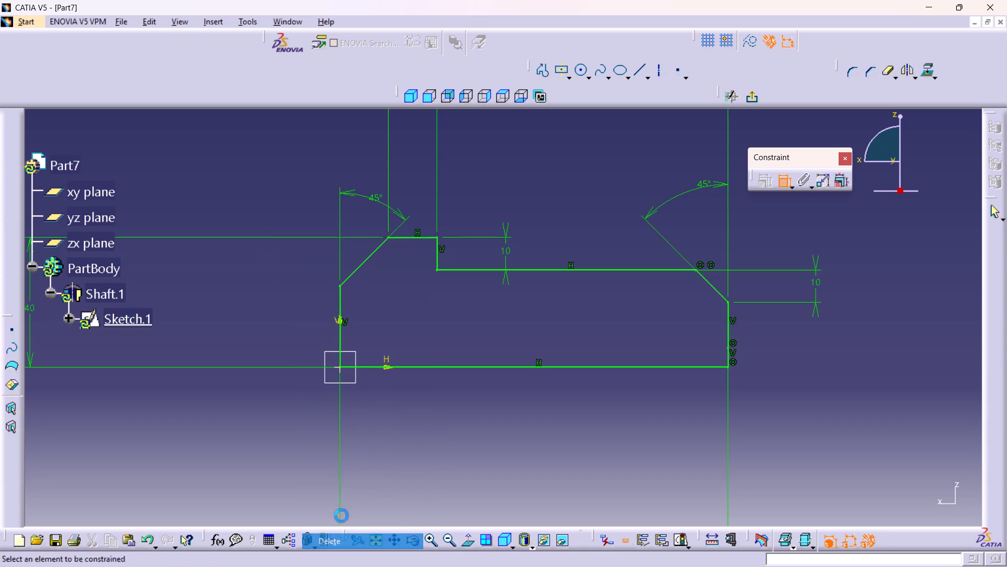
# Dimension the vertical distance between the flange's top edge and the lower end of its sloped edge.
pyautogui.click(395, 239)
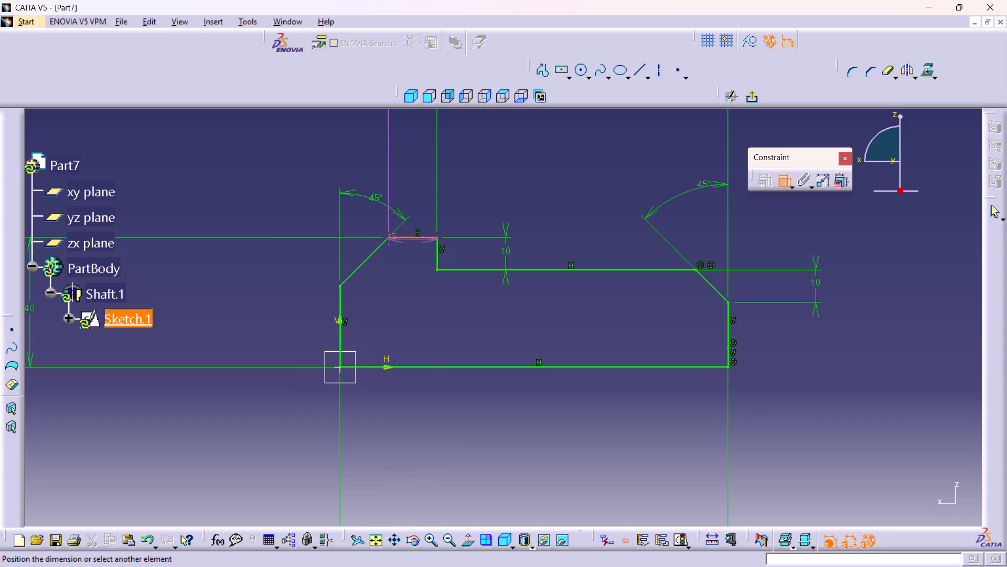
pyautogui.click(339, 285)
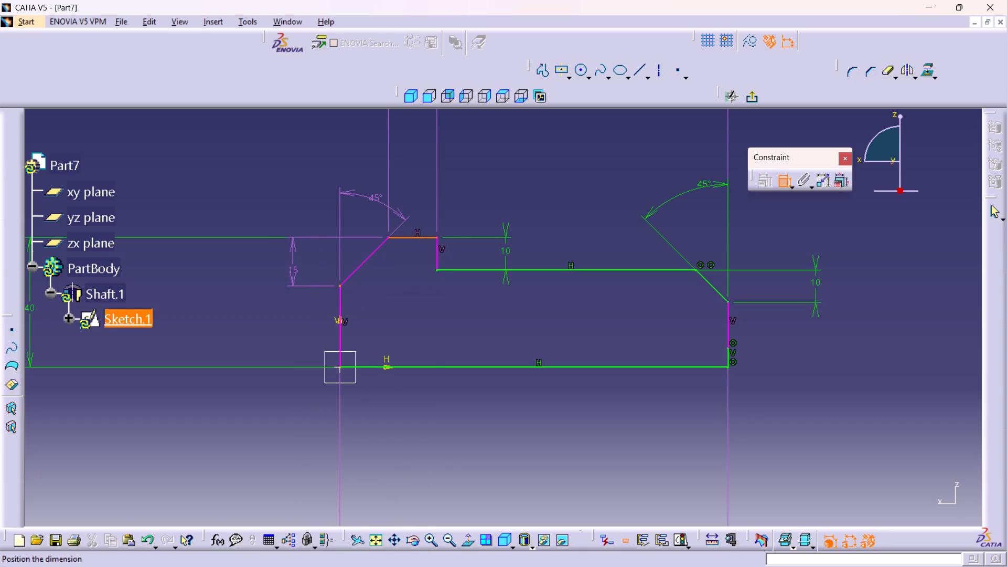
pyautogui.click(293, 268)
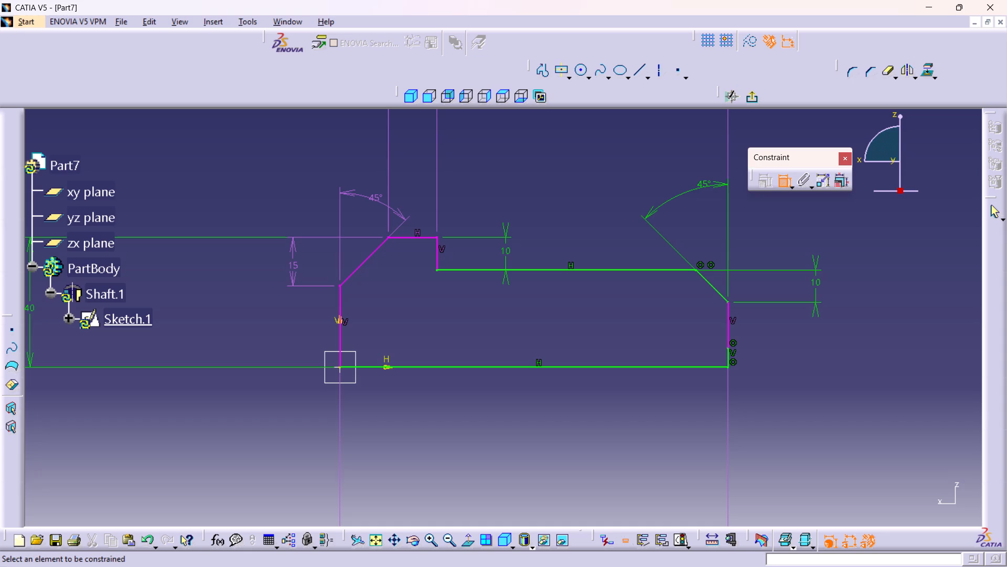
# Delete the upper vertical line that joins the sloped edge at the shaft's tapered end.
pyautogui.rightClick(730, 327)
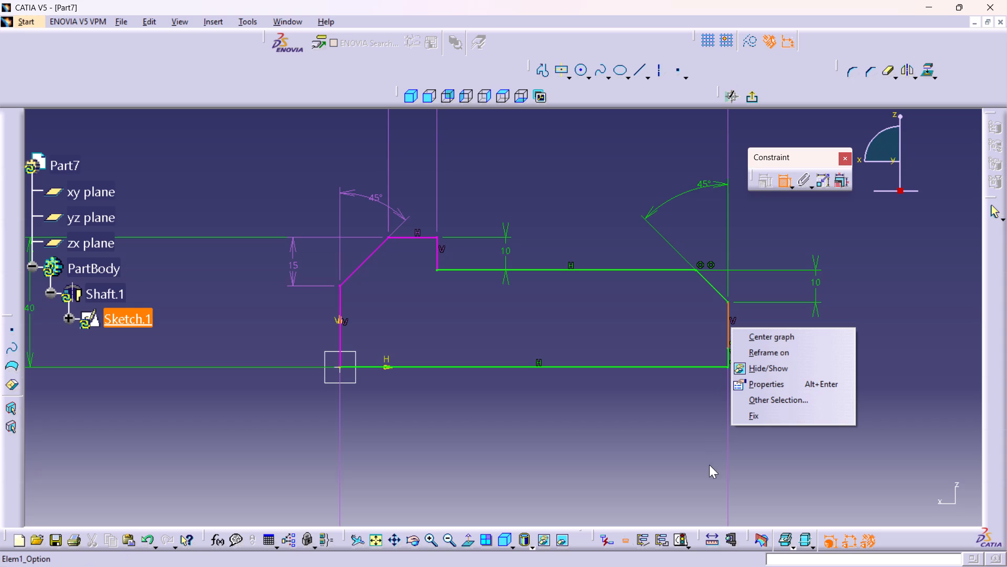
pyautogui.click(649, 431)
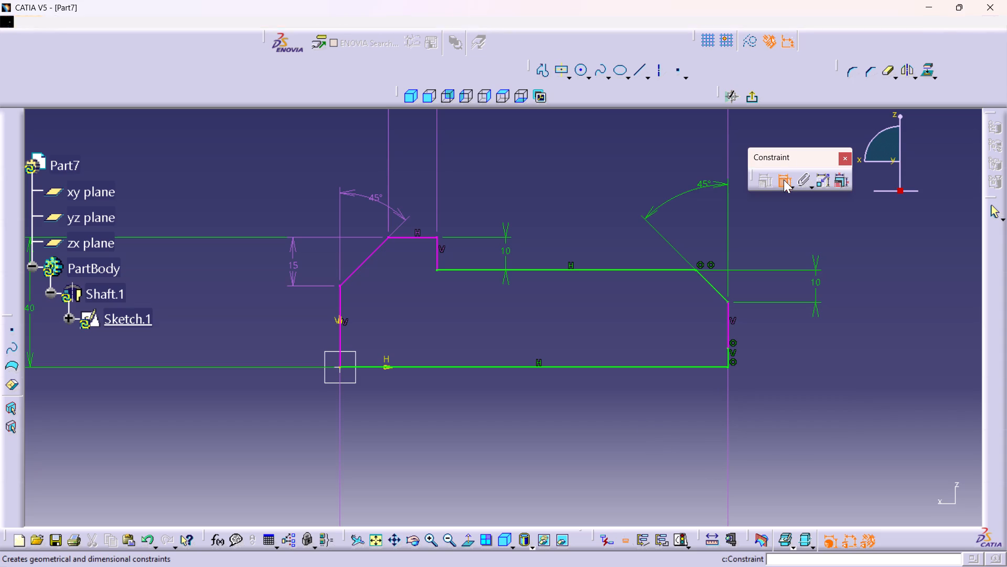
pyautogui.click(784, 180)
pyautogui.rightClick(726, 336)
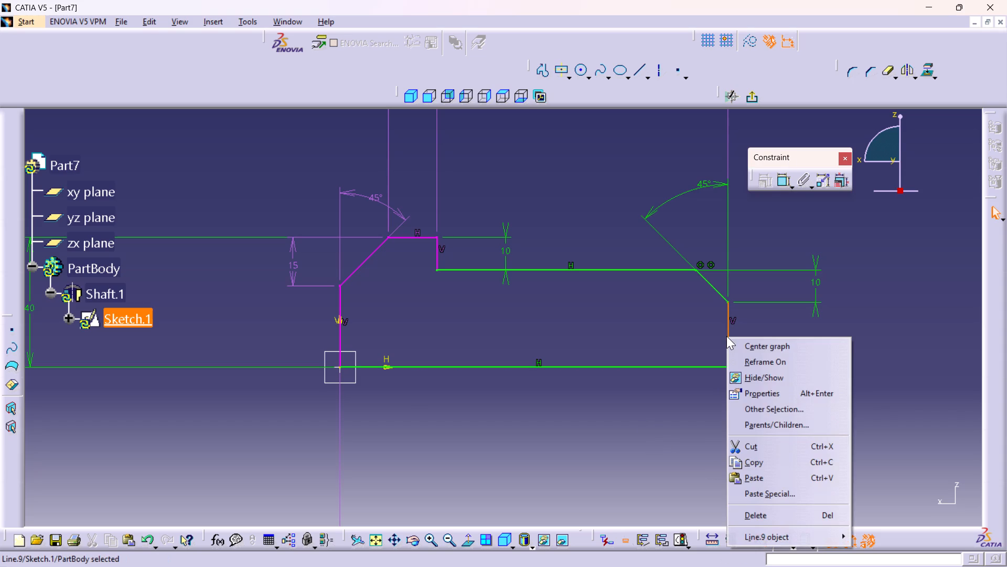
pyautogui.click(759, 513)
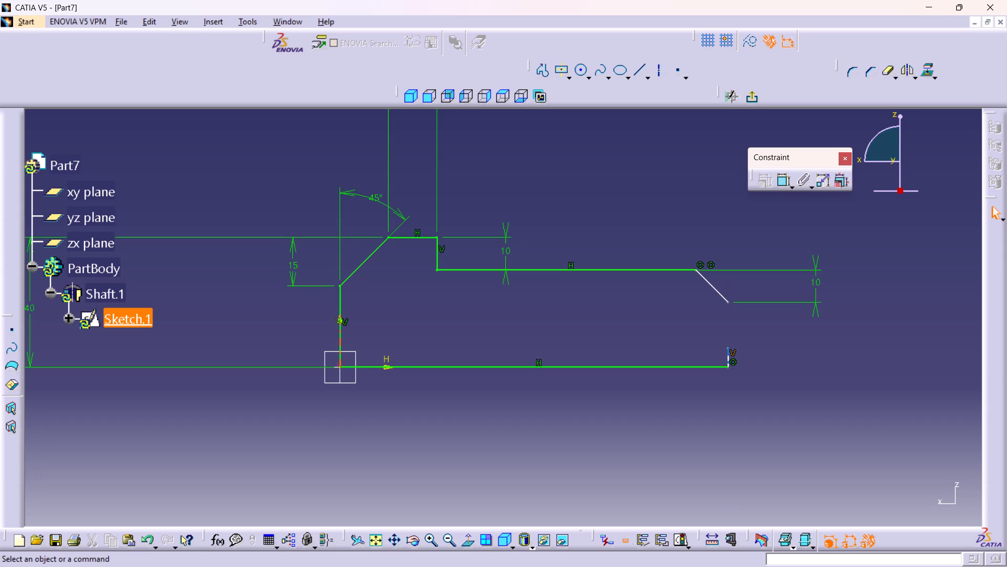
# Dimension the remaining short vertical line at the tapered end and set its length to 15 mm.
pyautogui.doubleClick(786, 182)
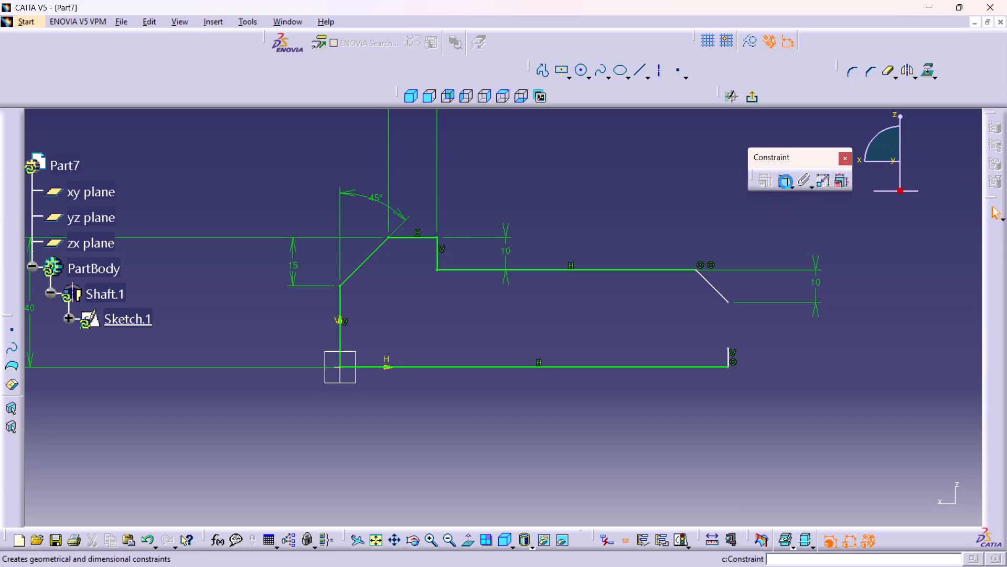
pyautogui.click(726, 345)
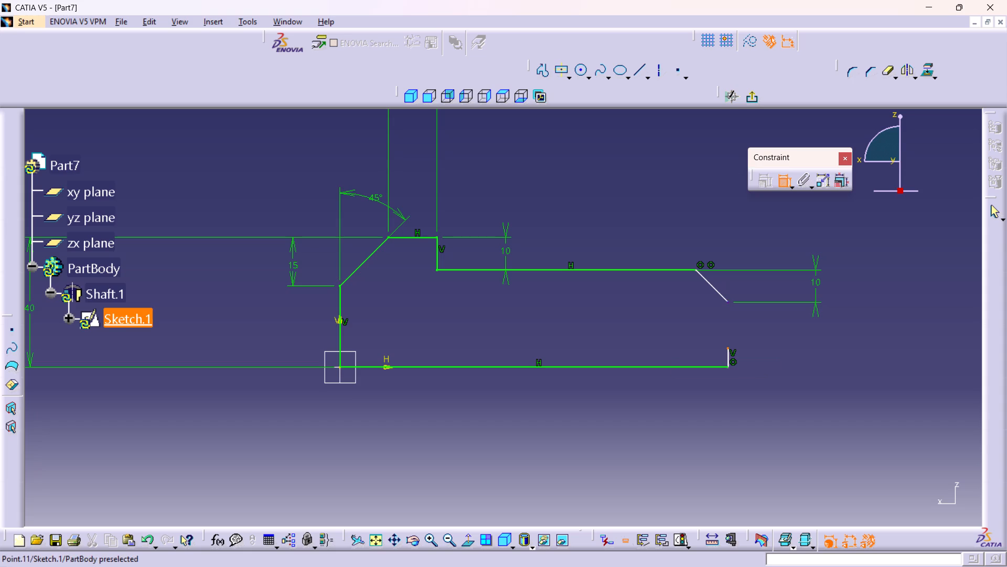
pyautogui.click(730, 359)
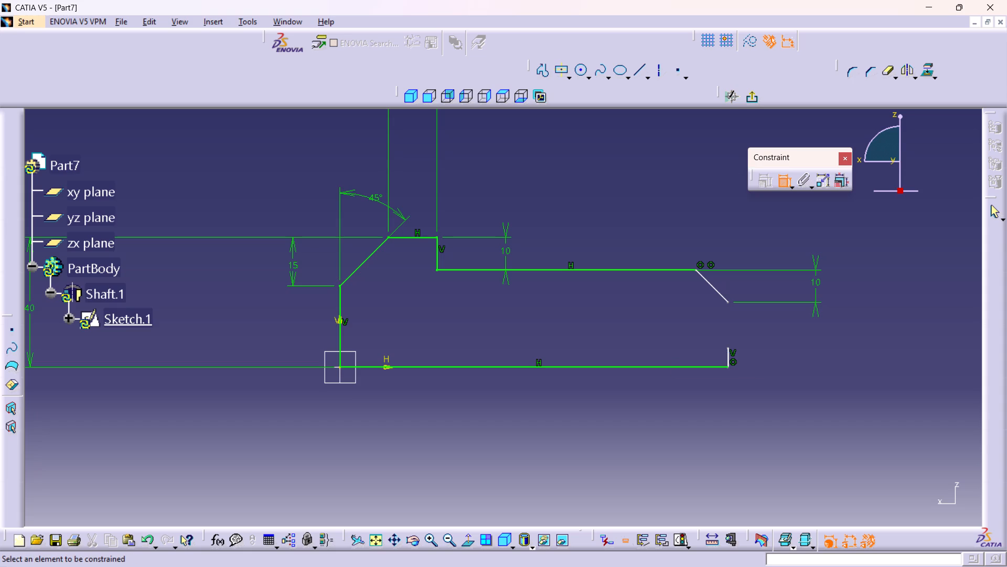
pyautogui.click(727, 354)
pyautogui.click(812, 359)
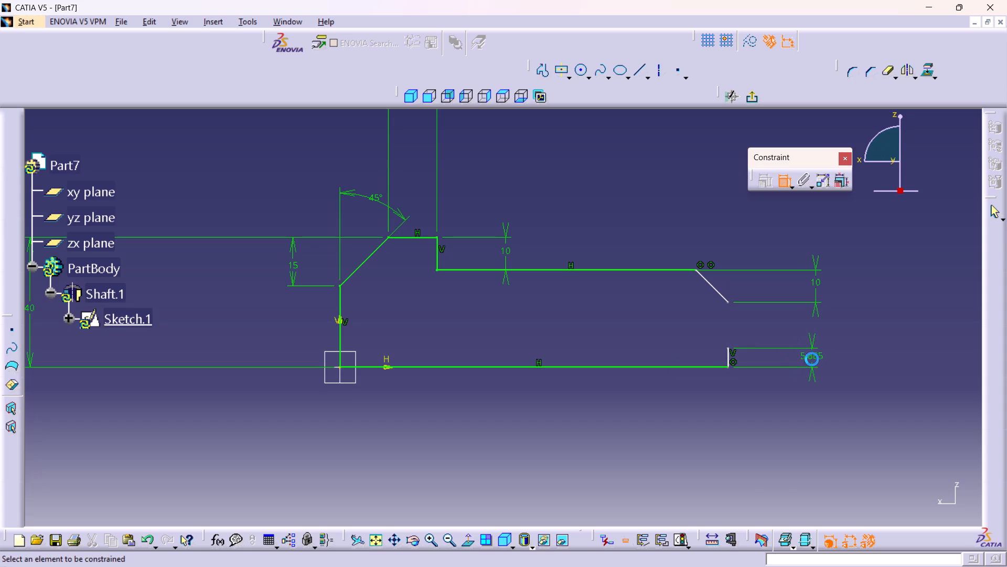
pyautogui.doubleClick(809, 355)
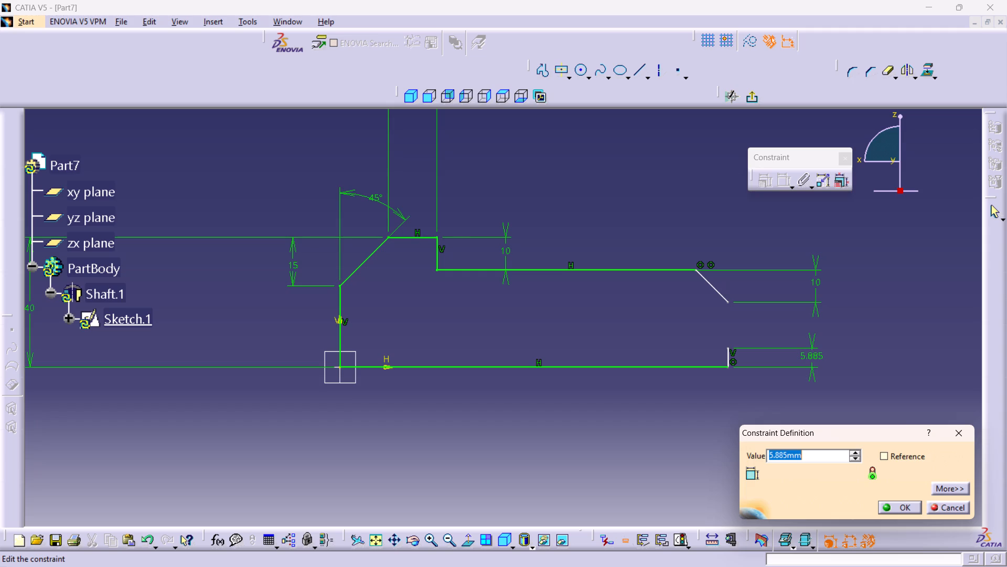
pyautogui.press('1')
pyautogui.press('5')
pyautogui.press('Return')
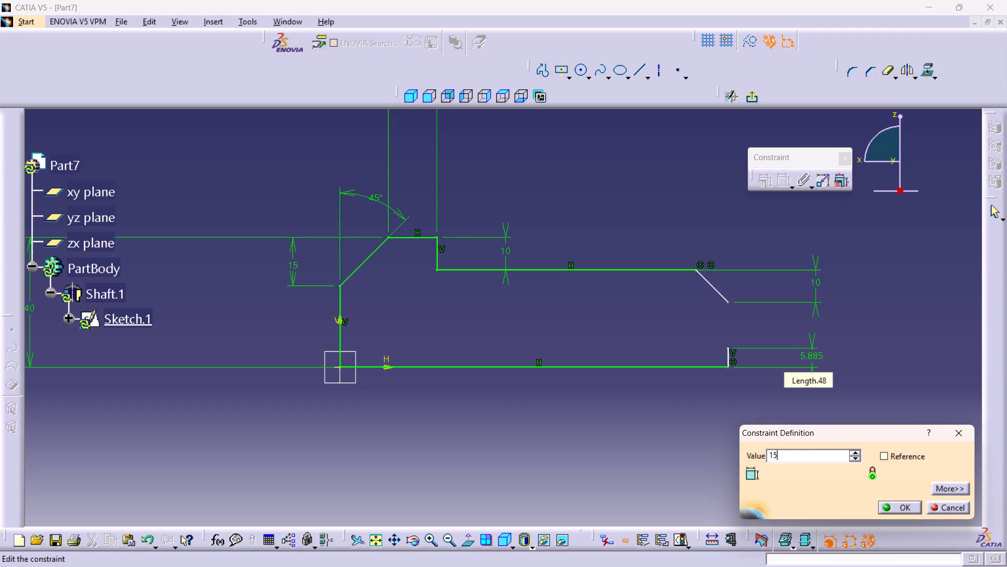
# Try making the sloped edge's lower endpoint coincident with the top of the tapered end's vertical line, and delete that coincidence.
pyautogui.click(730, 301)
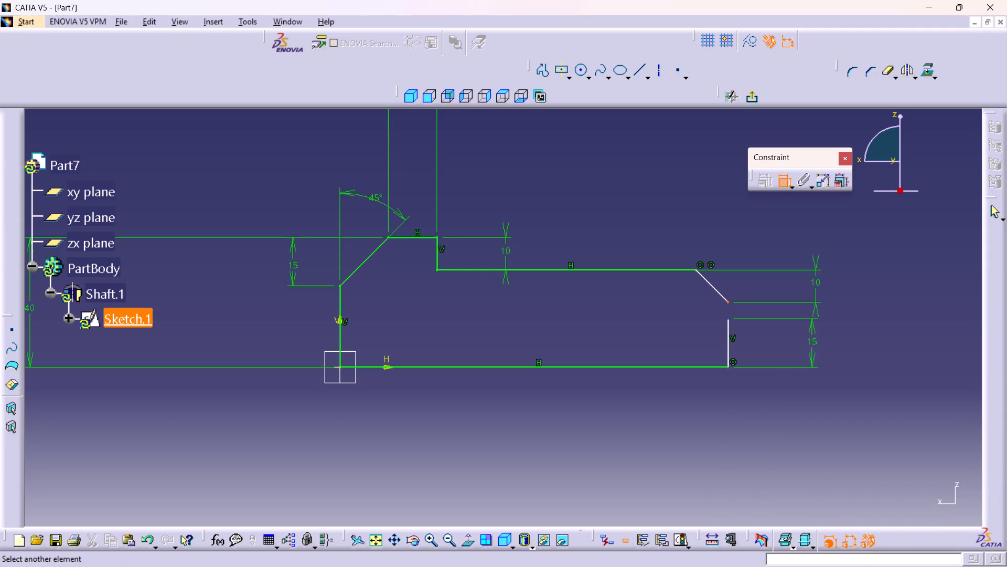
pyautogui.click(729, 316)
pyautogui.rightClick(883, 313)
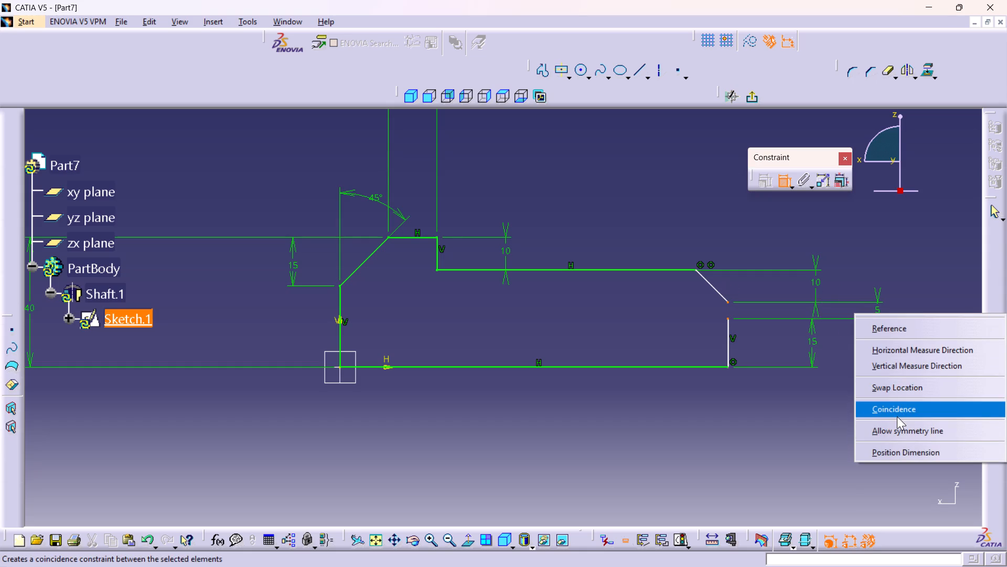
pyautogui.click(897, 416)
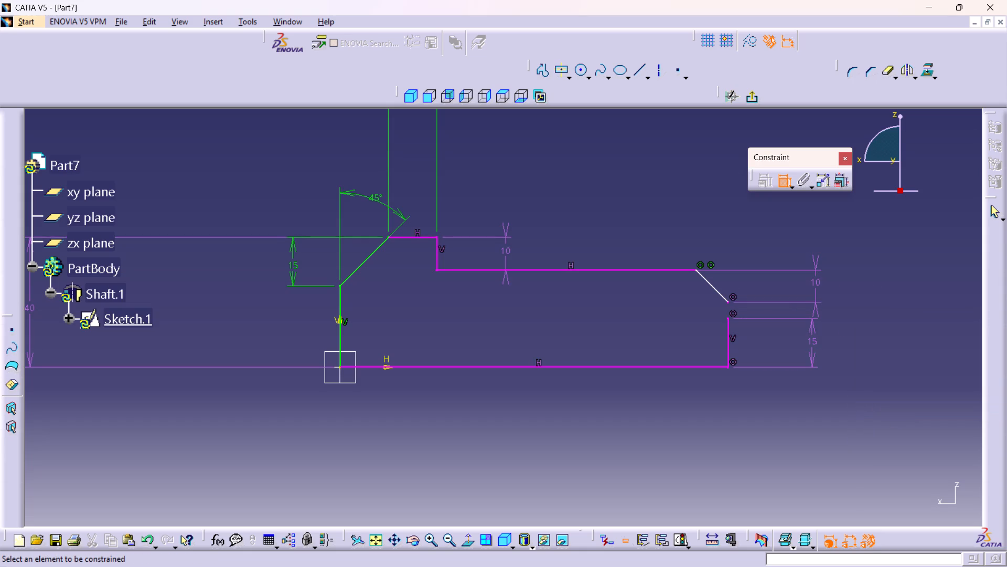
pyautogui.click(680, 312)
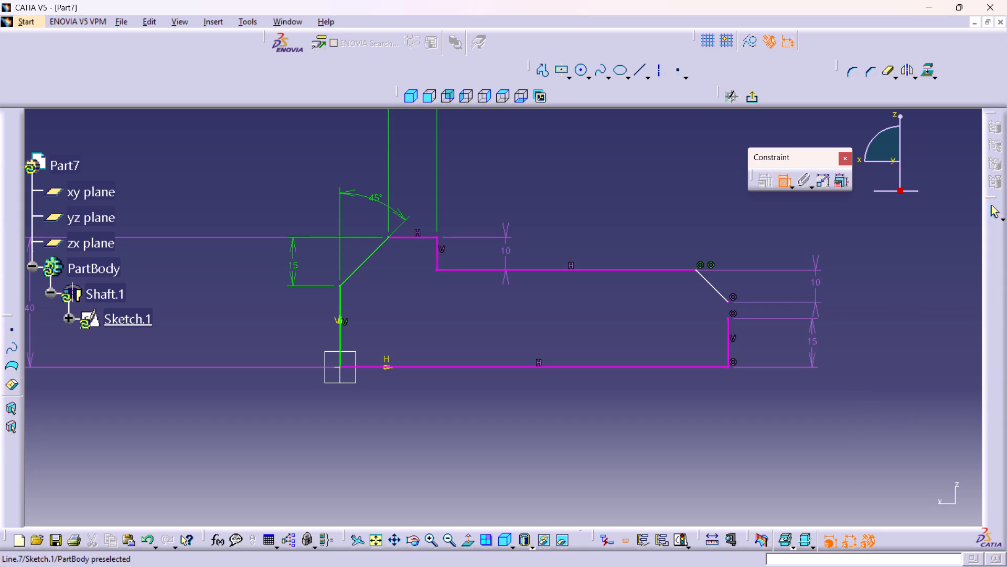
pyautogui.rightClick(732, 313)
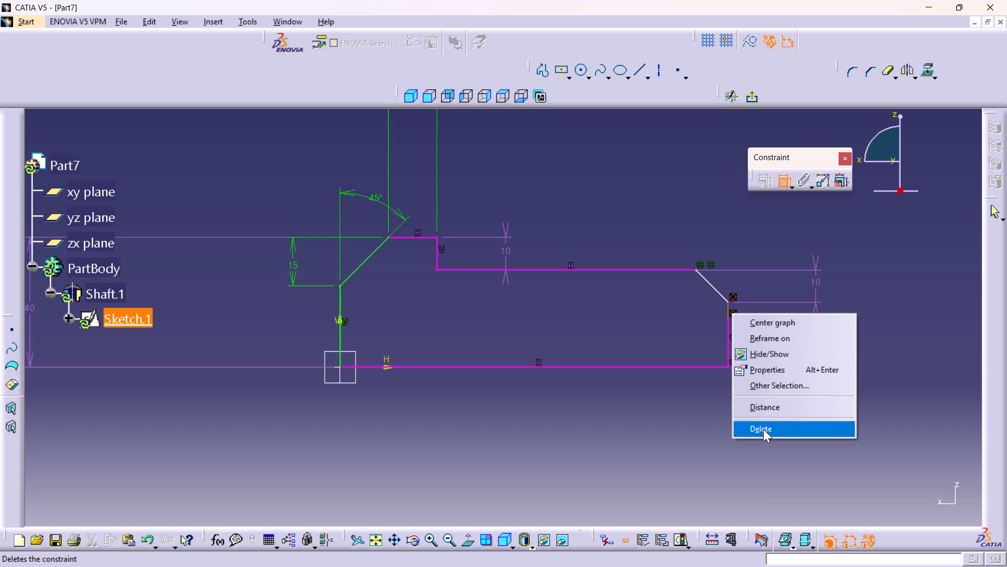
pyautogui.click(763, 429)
# Delete the 10 mm vertical dimension of the tapered end's sloped edge.
pyautogui.moveTo(660, 332); pyautogui.dragTo(564, 355, button='middle')
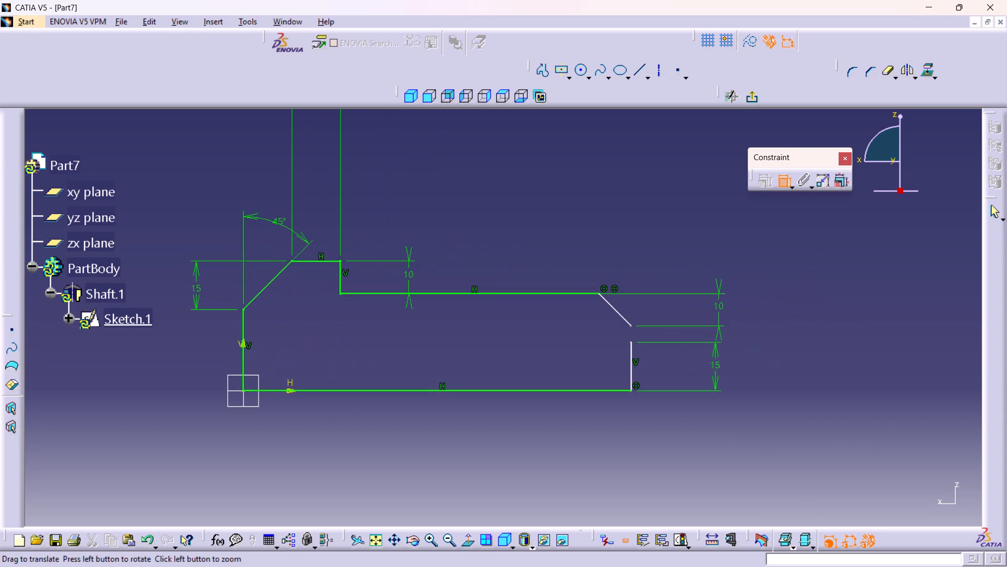
pyautogui.moveTo(564, 355); pyautogui.dragTo(564, 356, button='middle')
pyautogui.rightClick(721, 307)
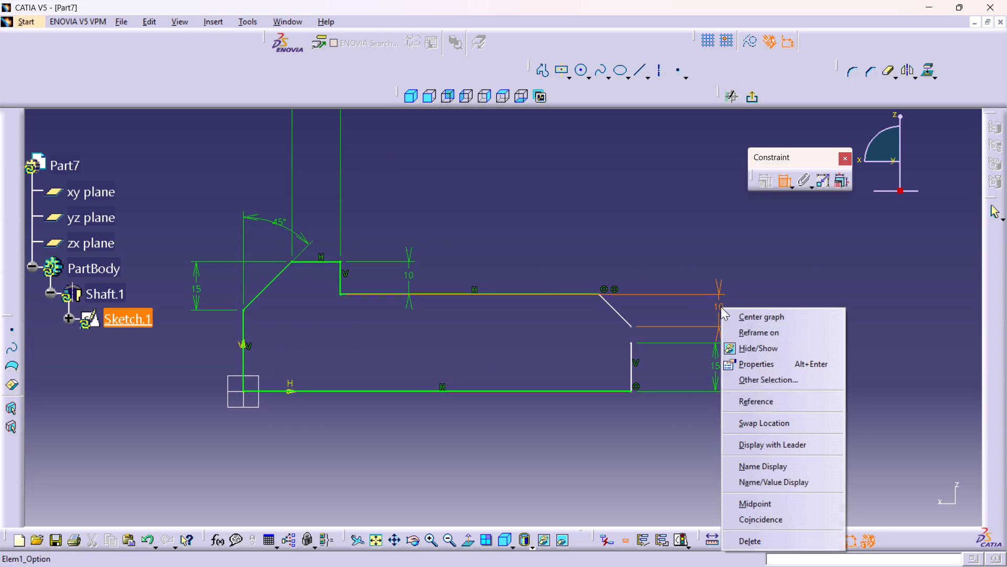
pyautogui.click(768, 545)
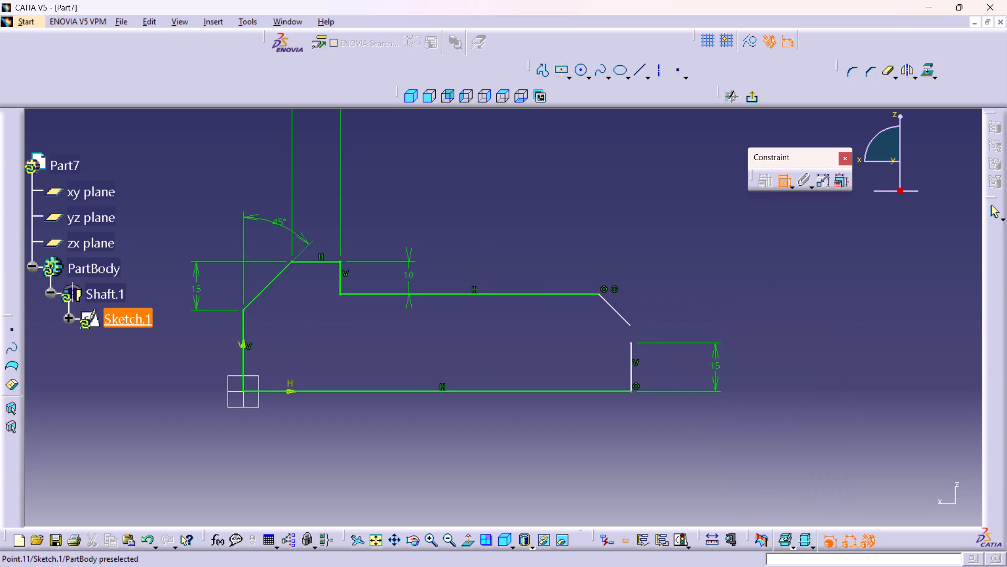
# Make the sloped edge's free lower endpoint coincident with the top endpoint of the tapered end's vertical line.
pyautogui.click(630, 324)
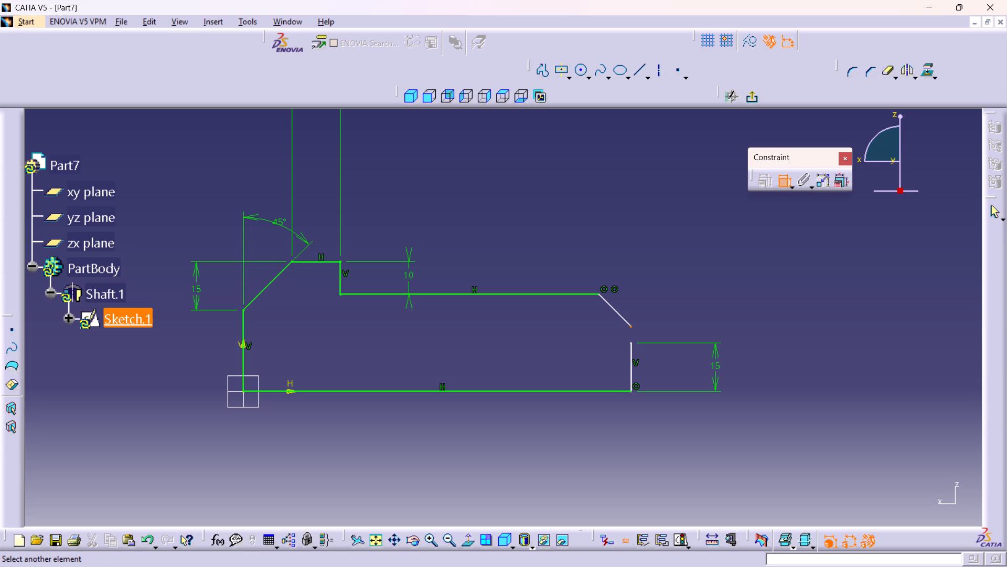
pyautogui.click(632, 340)
pyautogui.rightClick(763, 327)
pyautogui.click(805, 426)
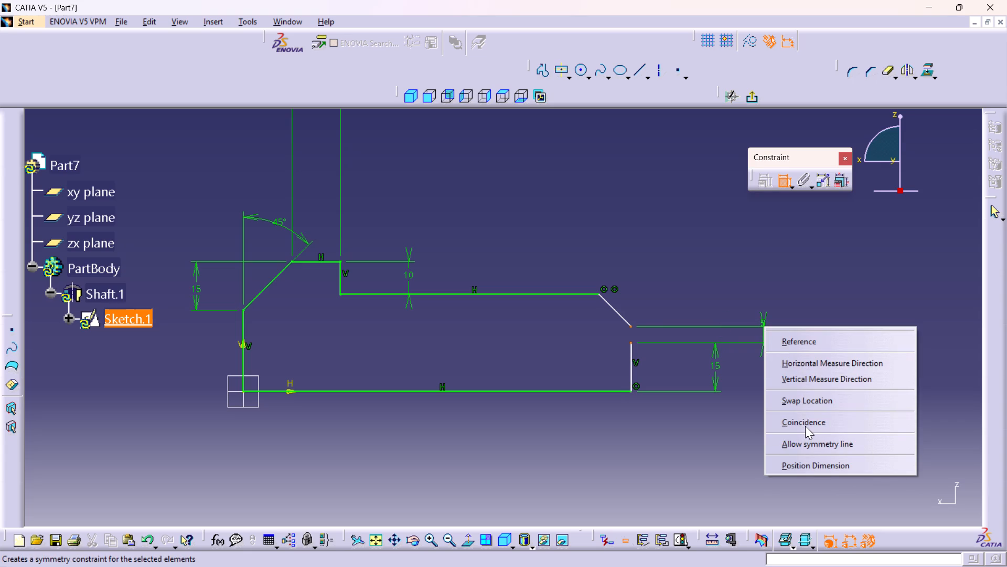
# Dimension the vertical distance between the shaft's long upper edge and the lower end of the tapered end's sloped edge.
pyautogui.click(578, 293)
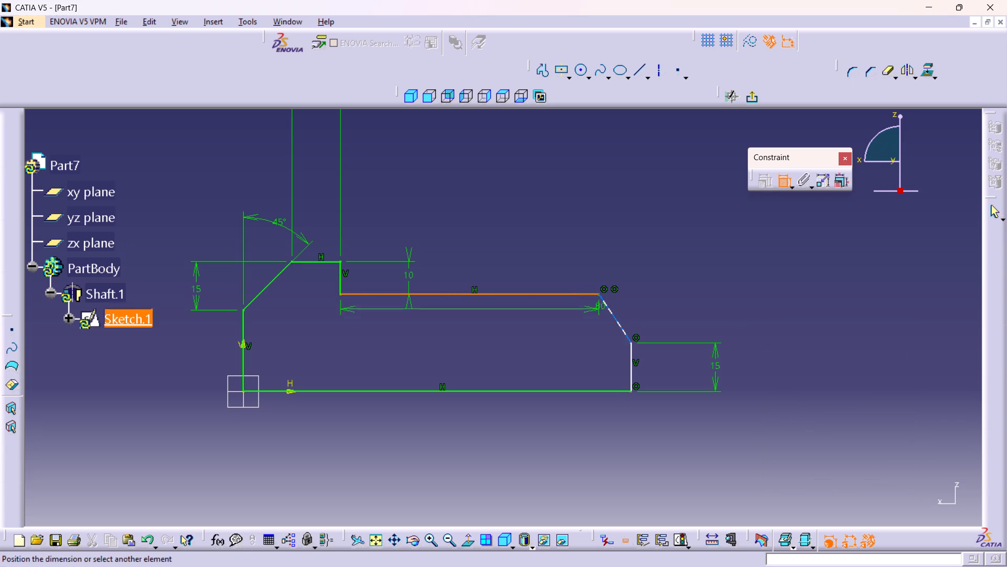
pyautogui.click(631, 342)
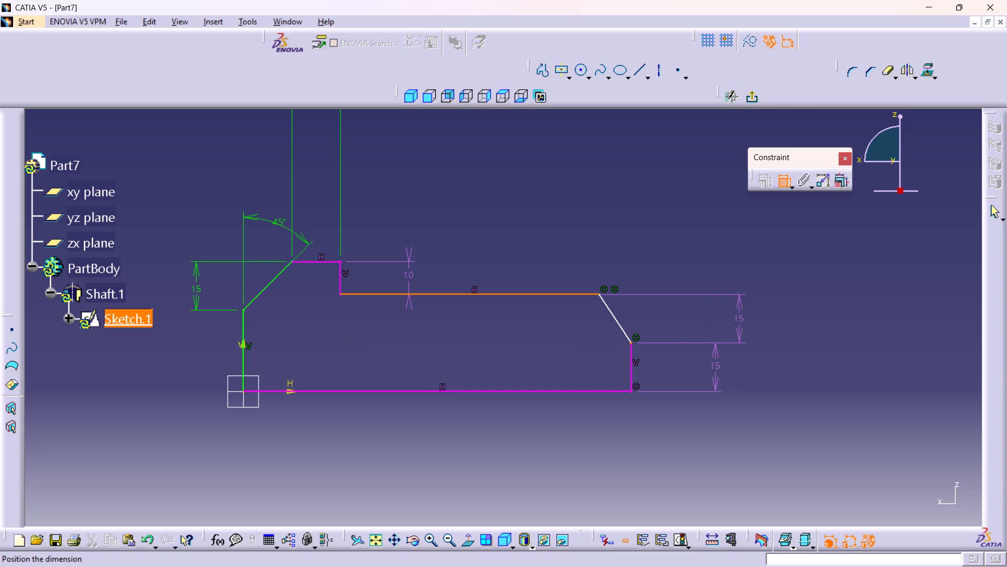
pyautogui.click(816, 324)
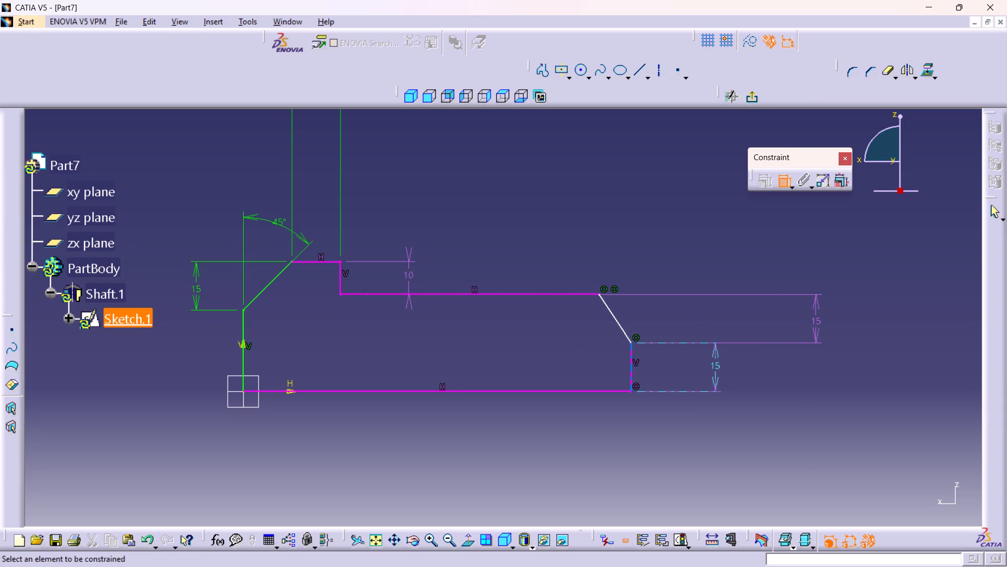
# Delete the 15 mm length dimension of the tapered end's vertical edge.
pyautogui.rightClick(718, 367)
pyautogui.click(760, 362)
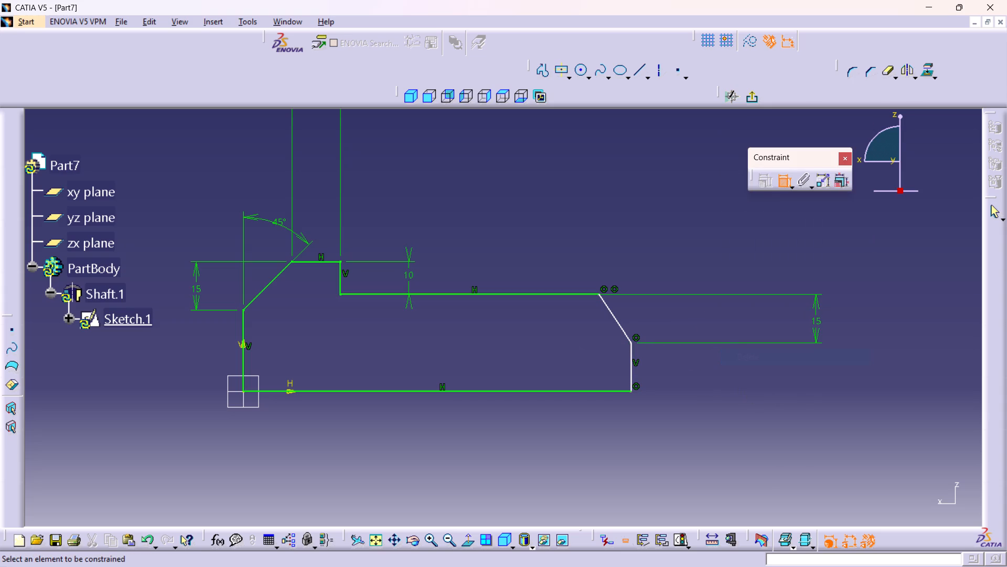
# Dimension the overall horizontal length between the vertical edge at the origin and the tapered end's vertical edge.
pyautogui.moveTo(670, 387); pyautogui.dragTo(704, 328, button='middle')
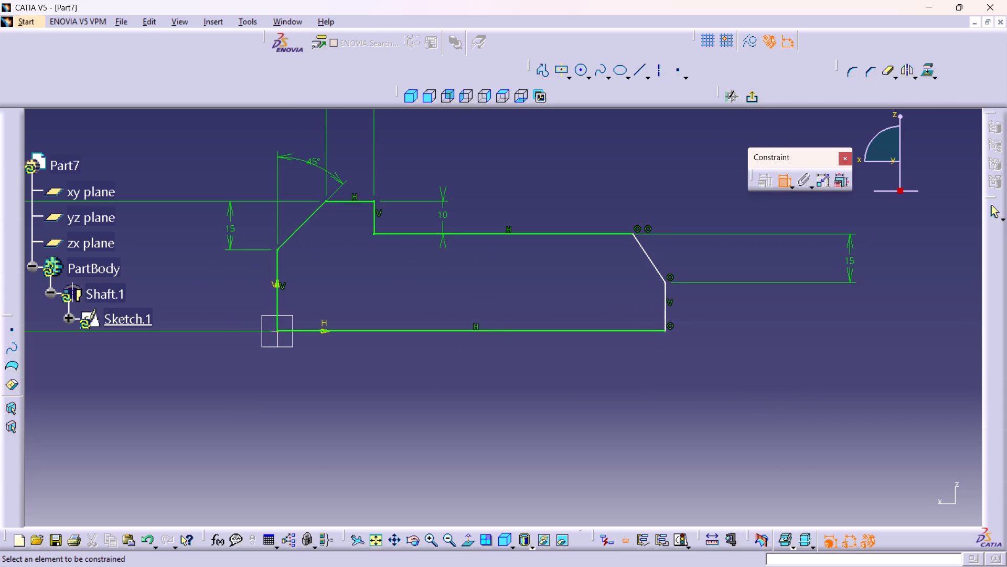
pyautogui.click(277, 298)
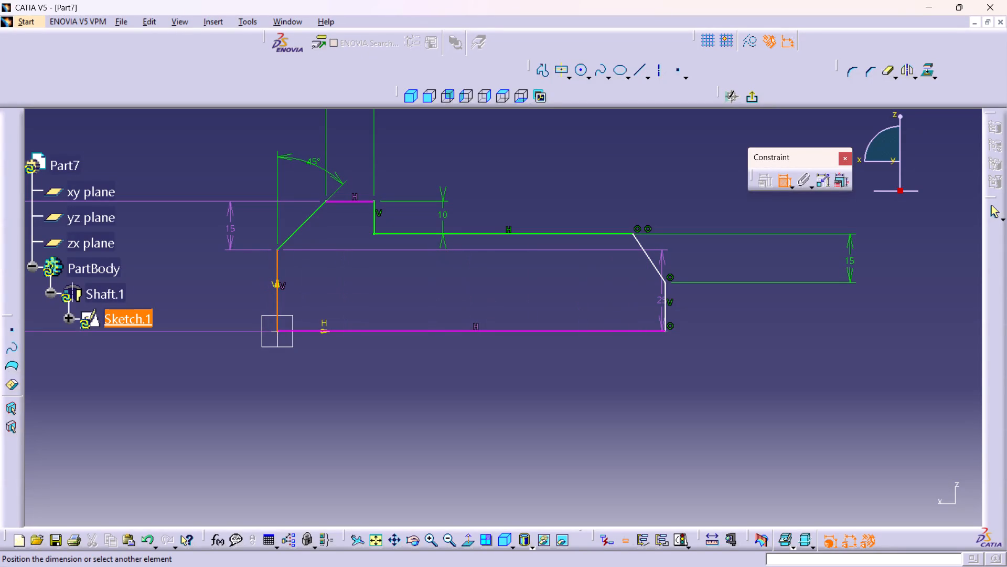
pyautogui.click(666, 300)
pyautogui.click(506, 403)
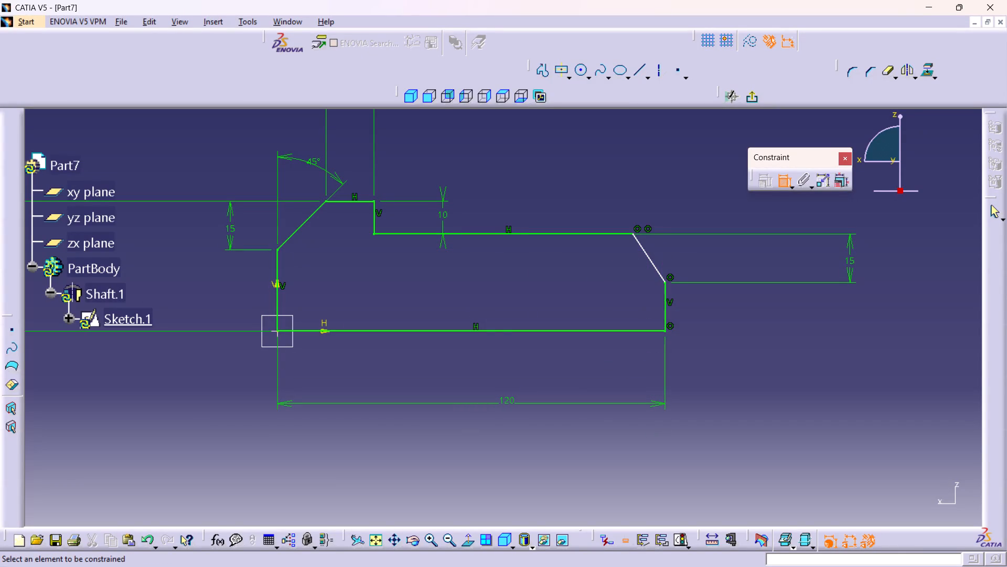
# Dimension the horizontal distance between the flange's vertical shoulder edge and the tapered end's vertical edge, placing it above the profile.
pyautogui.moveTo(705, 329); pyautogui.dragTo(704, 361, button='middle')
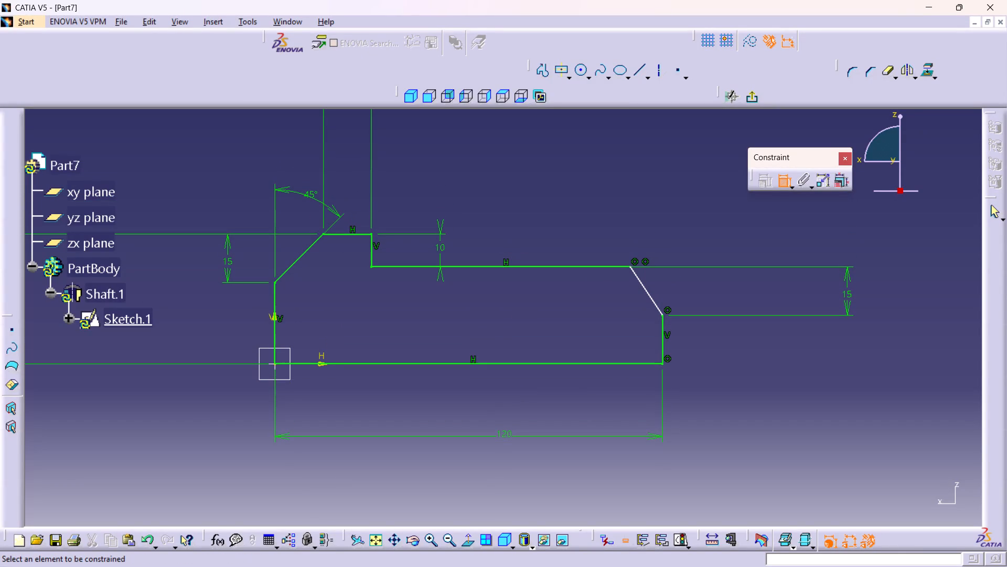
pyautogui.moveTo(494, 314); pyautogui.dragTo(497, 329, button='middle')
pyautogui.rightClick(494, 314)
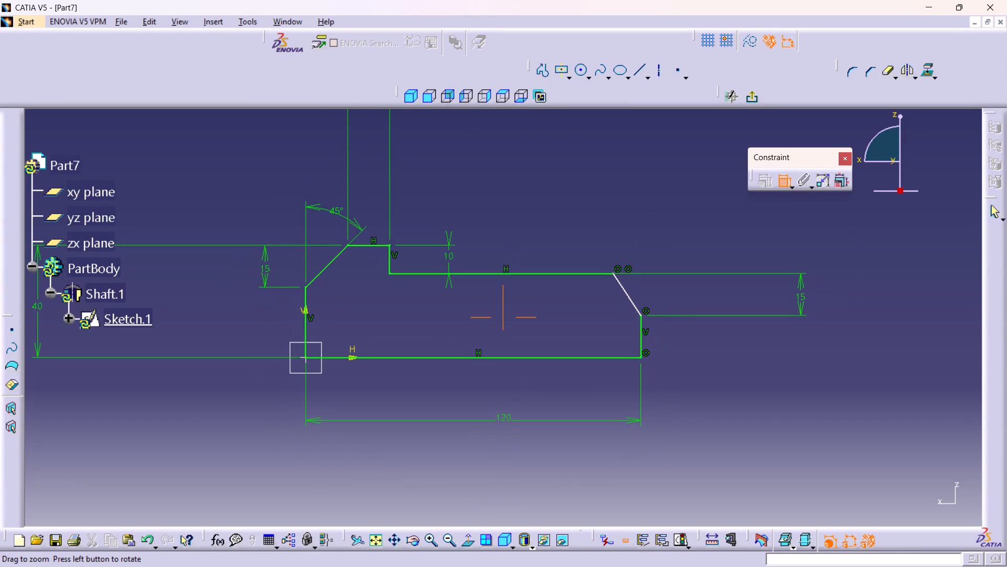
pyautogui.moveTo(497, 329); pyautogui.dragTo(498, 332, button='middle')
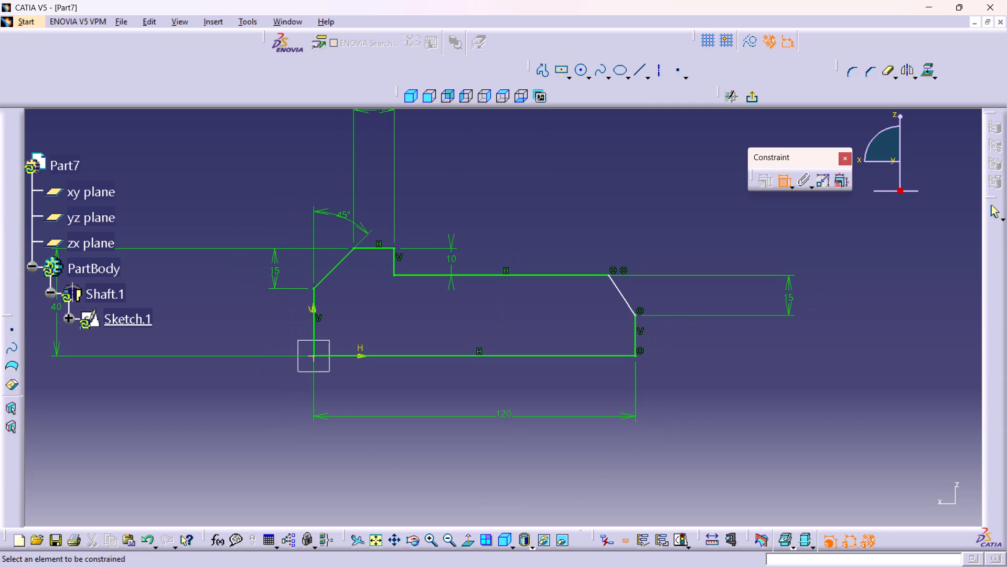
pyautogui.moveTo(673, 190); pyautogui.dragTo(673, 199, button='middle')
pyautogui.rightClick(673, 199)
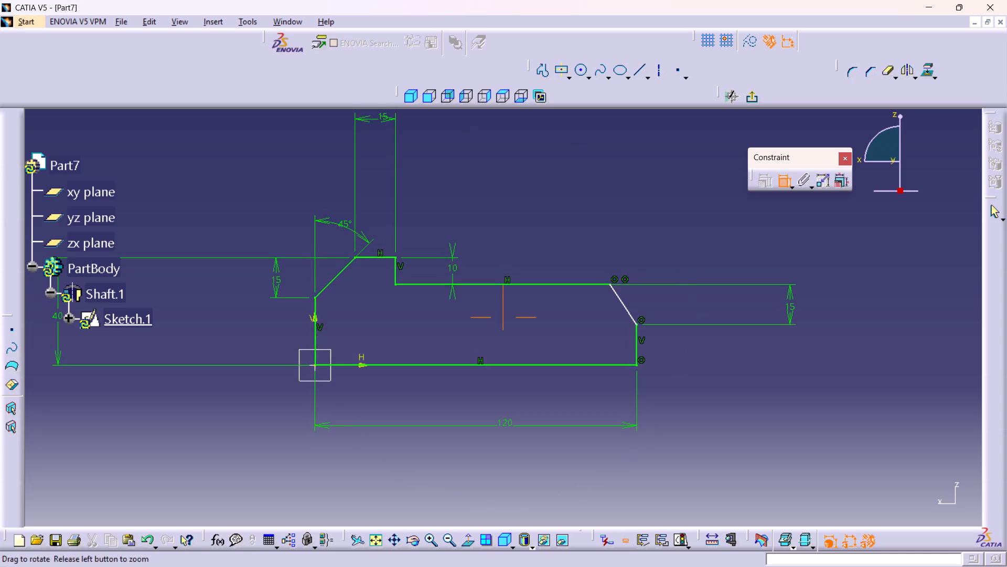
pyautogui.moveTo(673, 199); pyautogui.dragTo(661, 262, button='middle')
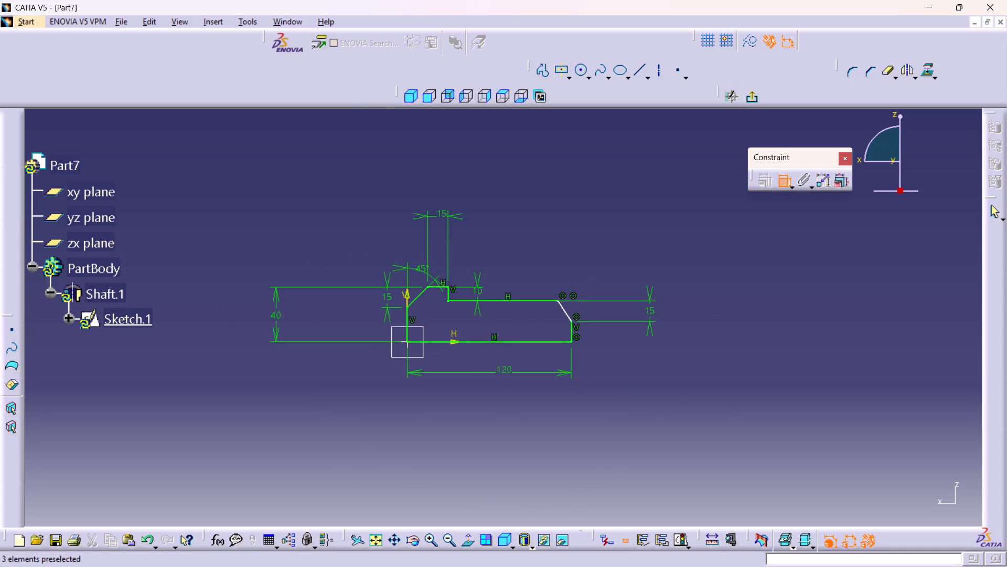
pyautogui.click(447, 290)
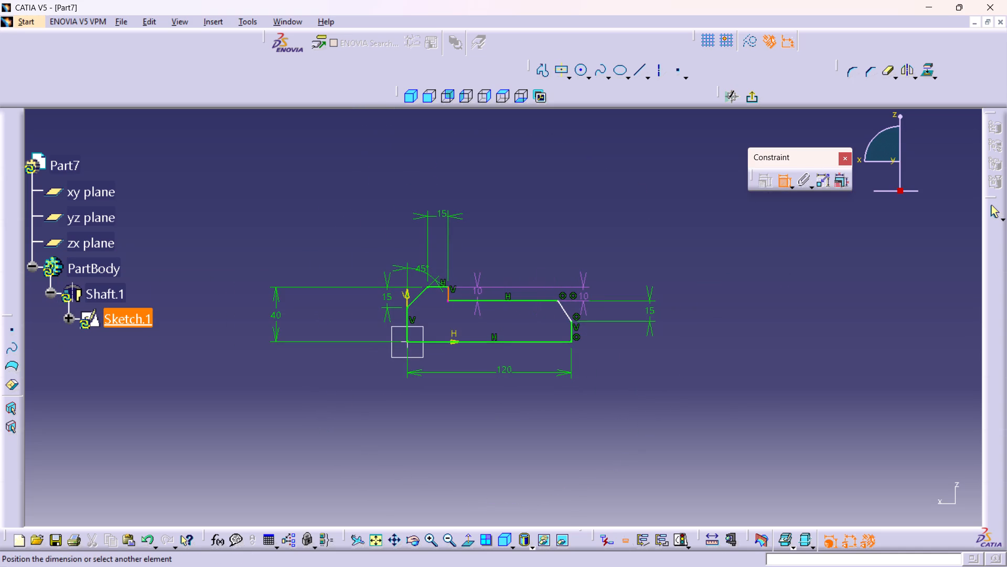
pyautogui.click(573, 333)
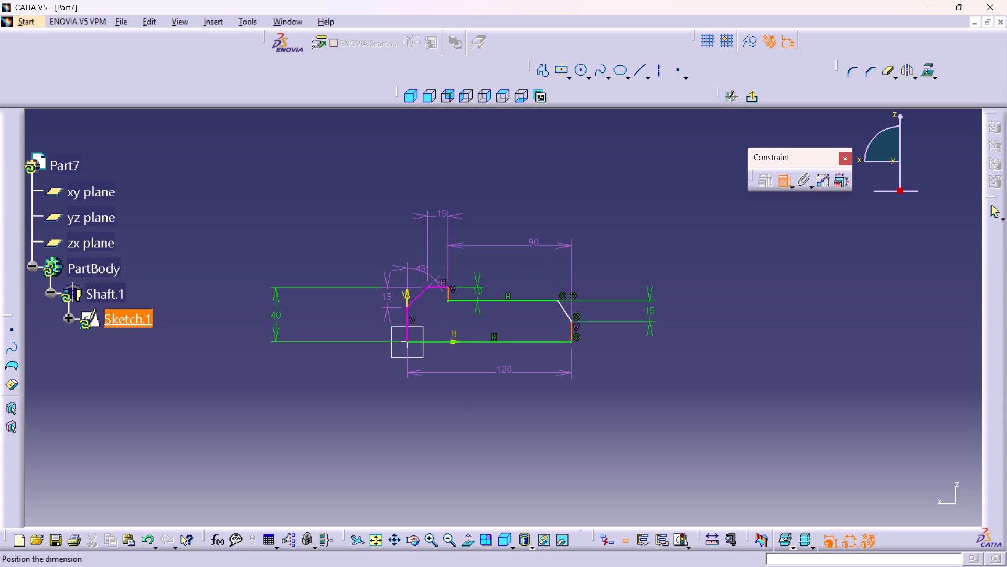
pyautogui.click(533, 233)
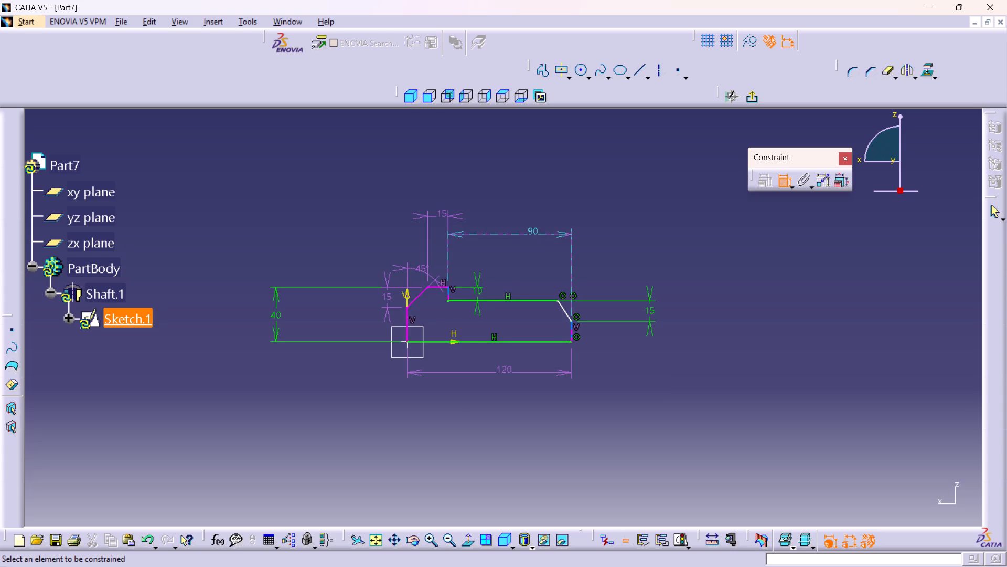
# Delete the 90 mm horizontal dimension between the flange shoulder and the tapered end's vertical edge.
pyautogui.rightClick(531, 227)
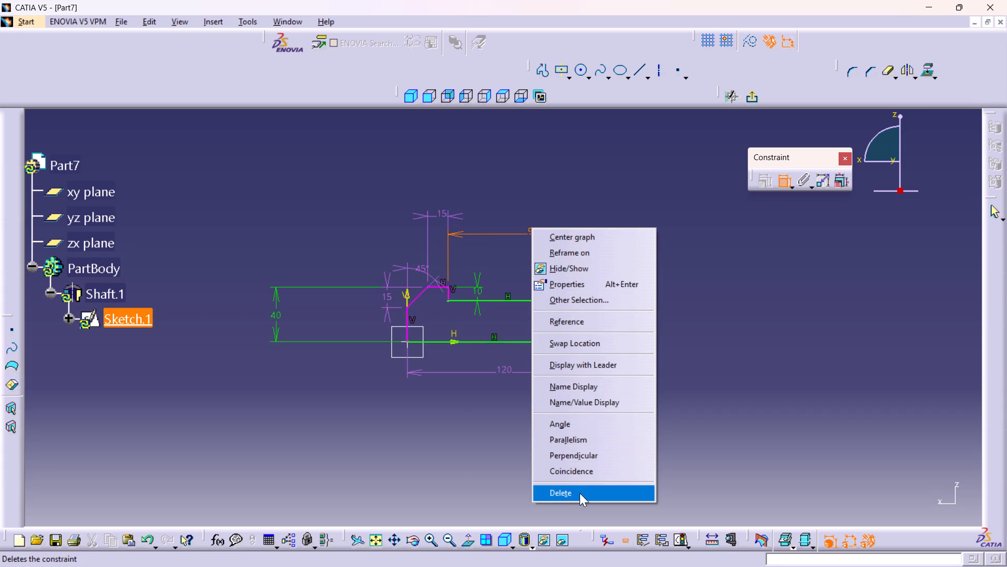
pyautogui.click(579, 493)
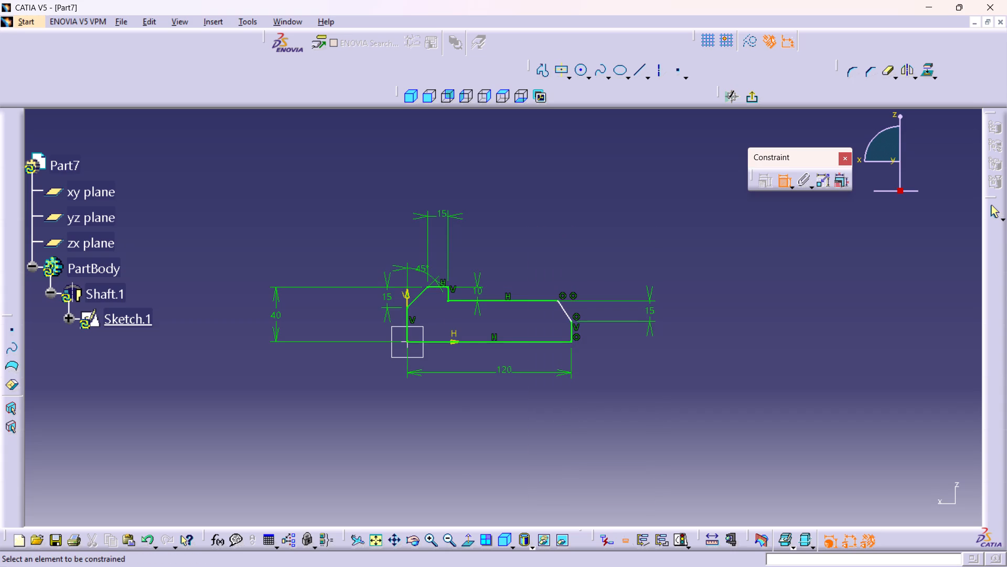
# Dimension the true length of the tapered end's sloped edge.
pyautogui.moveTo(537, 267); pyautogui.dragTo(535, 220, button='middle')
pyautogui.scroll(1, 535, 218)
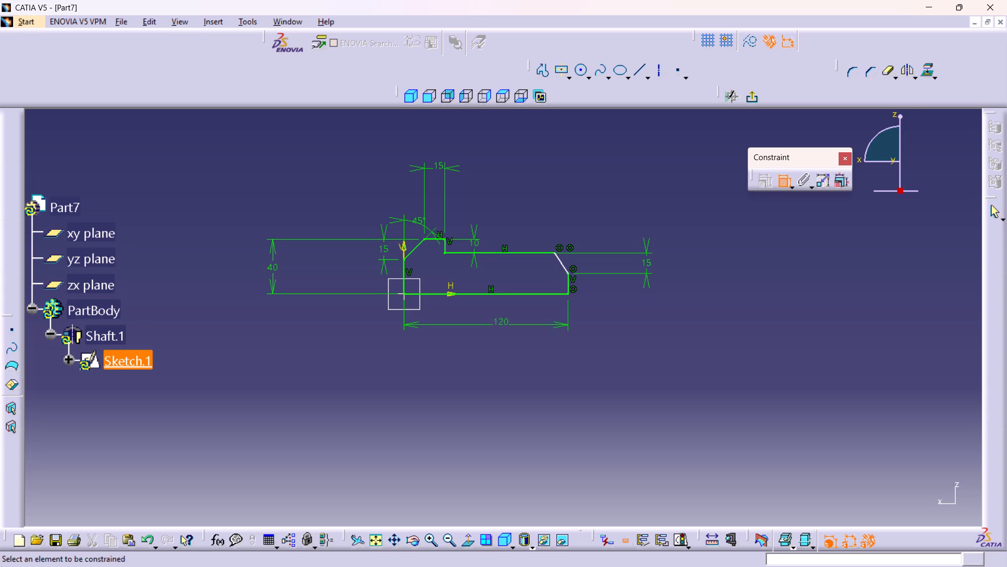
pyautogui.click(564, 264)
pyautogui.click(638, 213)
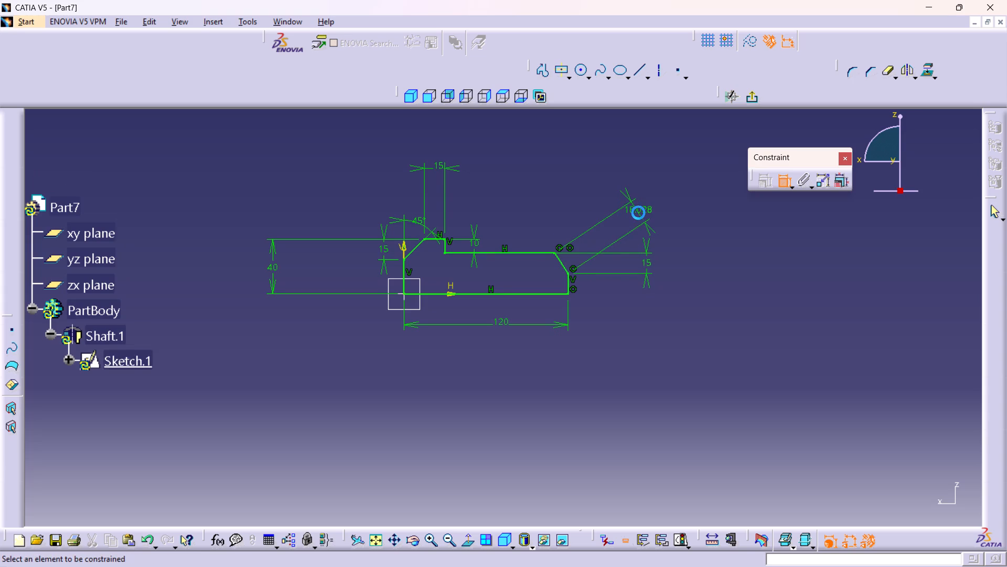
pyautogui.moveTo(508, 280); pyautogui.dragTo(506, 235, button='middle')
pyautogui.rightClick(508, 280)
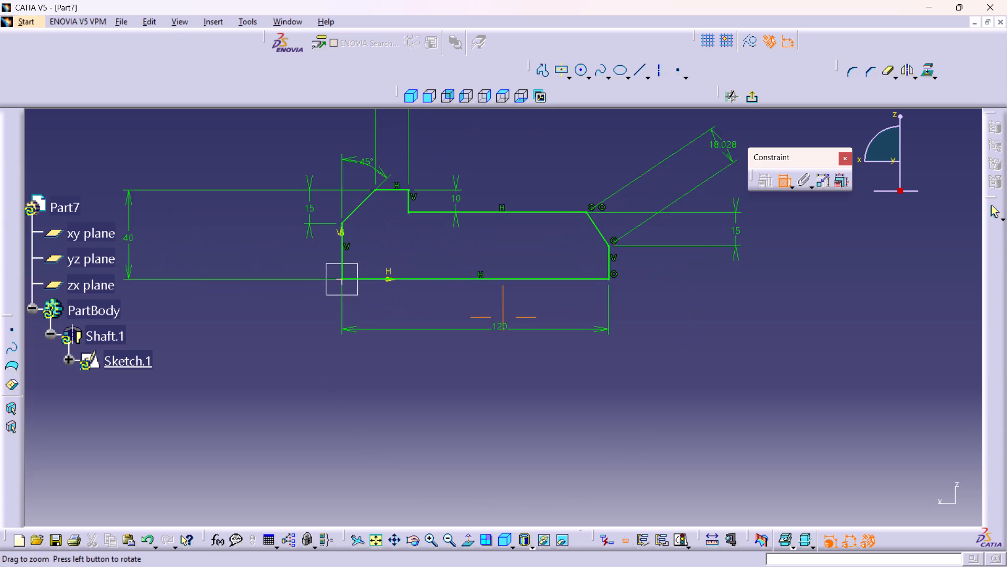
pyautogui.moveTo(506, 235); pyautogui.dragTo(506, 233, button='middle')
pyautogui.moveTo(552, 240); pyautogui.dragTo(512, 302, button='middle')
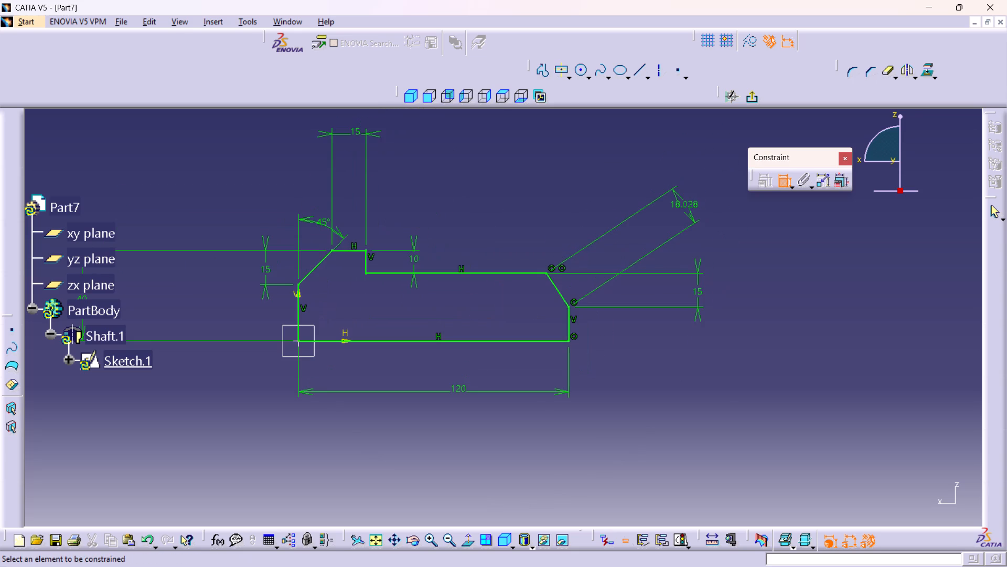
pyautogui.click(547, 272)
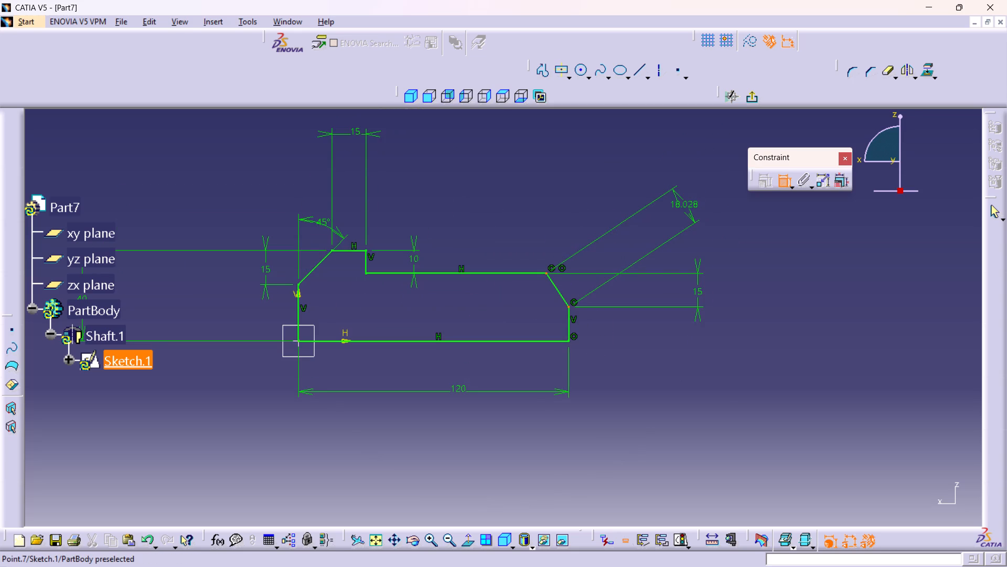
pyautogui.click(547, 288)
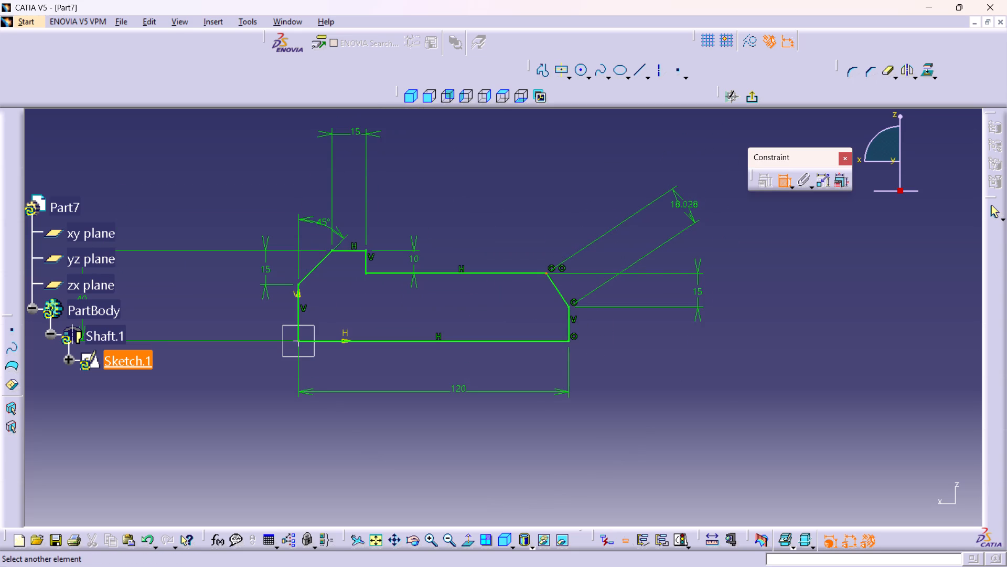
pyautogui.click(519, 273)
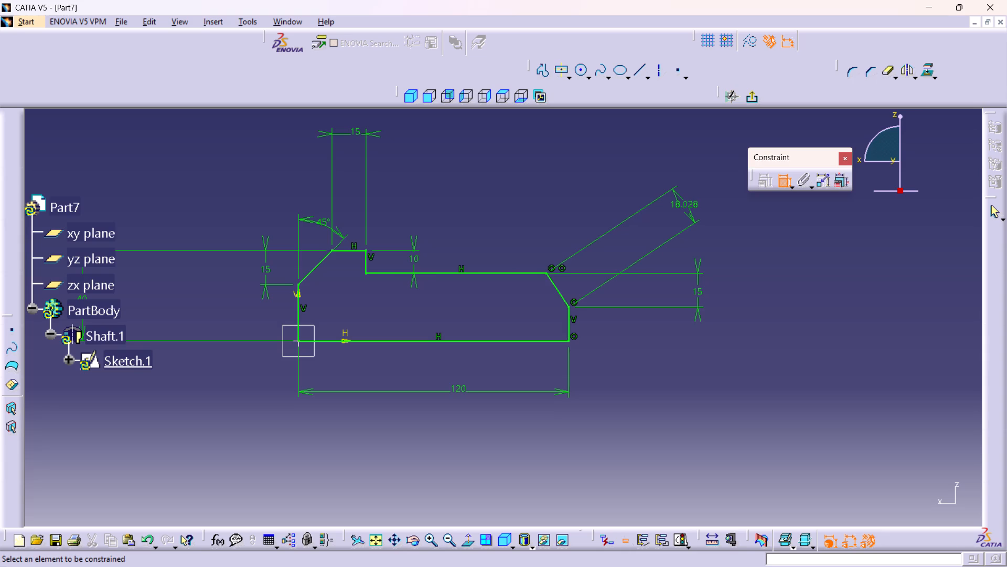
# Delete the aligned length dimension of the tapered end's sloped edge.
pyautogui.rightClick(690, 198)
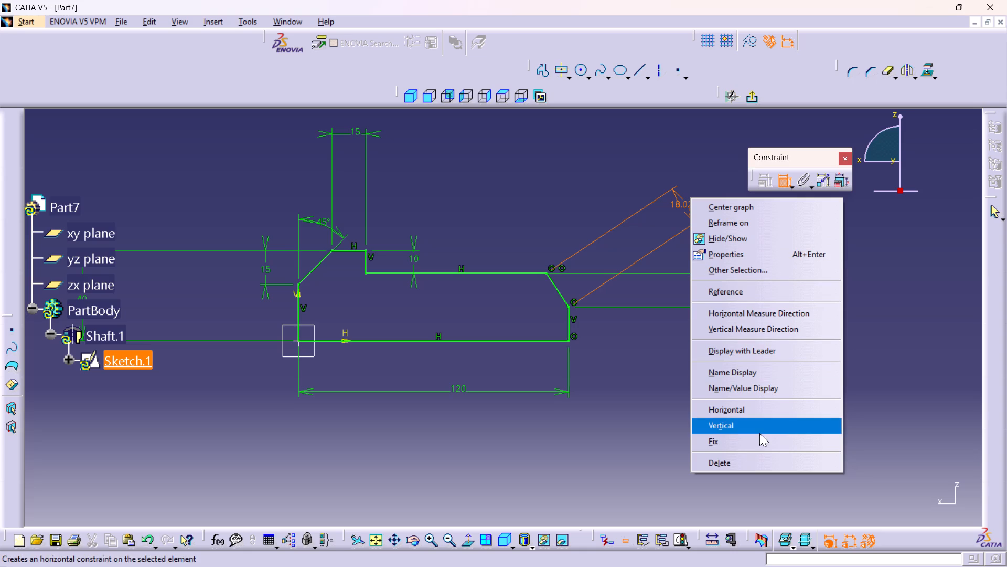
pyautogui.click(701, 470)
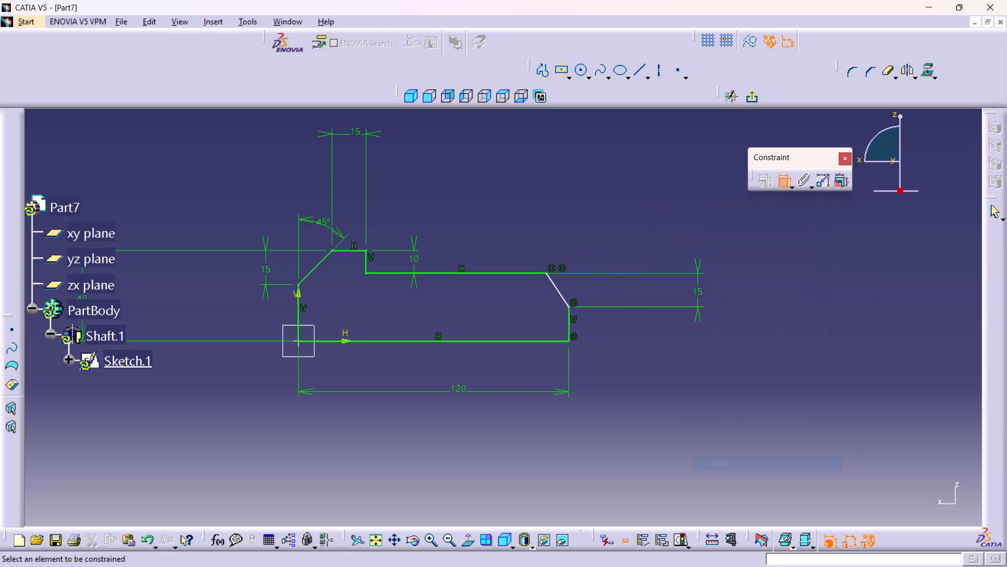
# Dimension the tapered end's sloped edge in the vertical measure direction, placing it beyond the existing 15 mm vertical dimension.
pyautogui.click(558, 292)
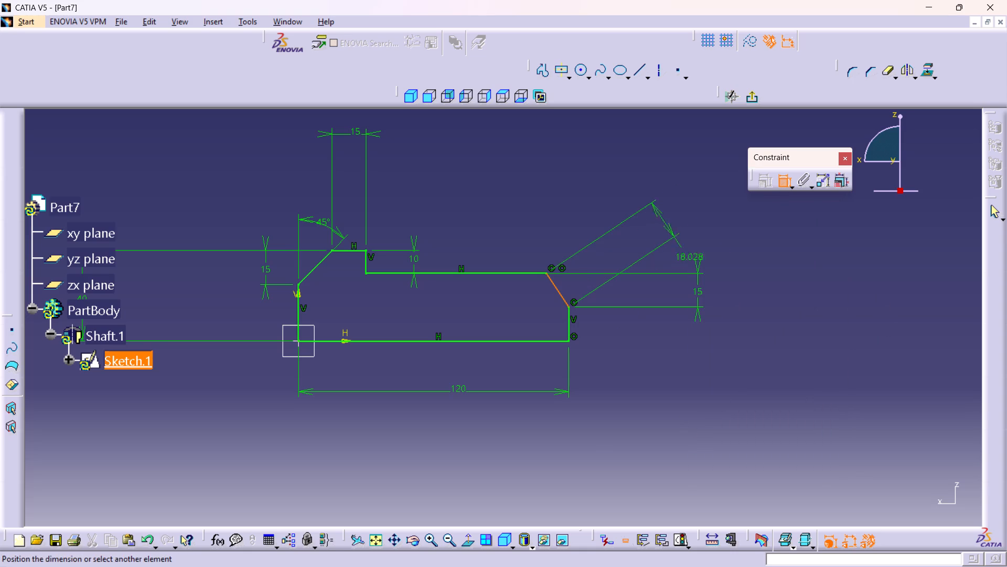
pyautogui.rightClick(726, 251)
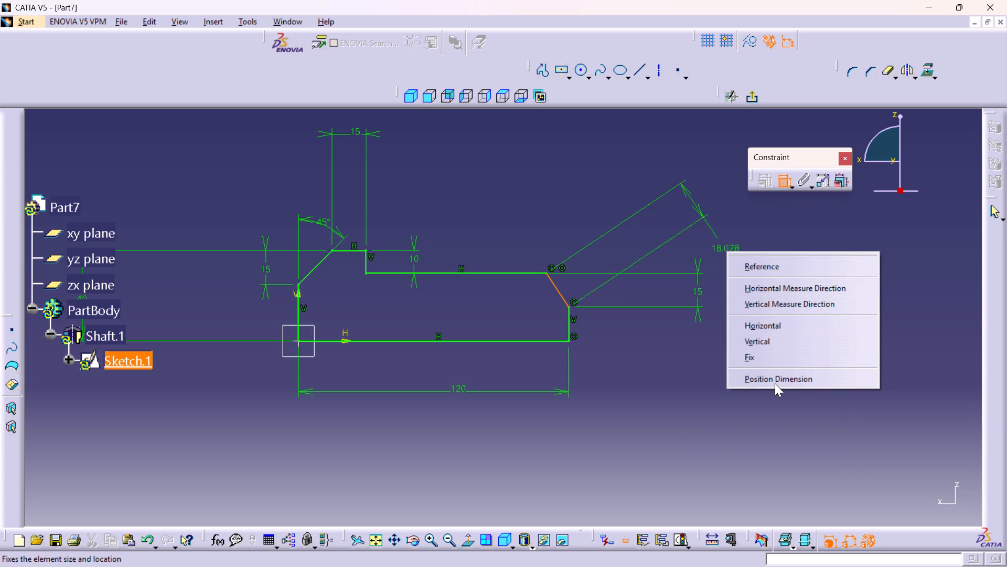
pyautogui.click(755, 301)
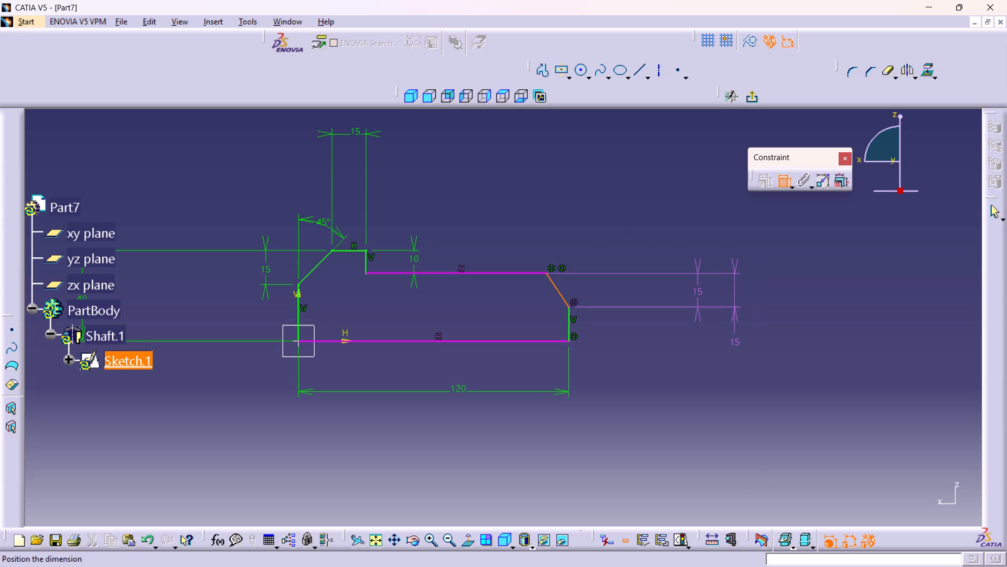
pyautogui.moveTo(723, 325); pyautogui.dragTo(852, 329, button='middle')
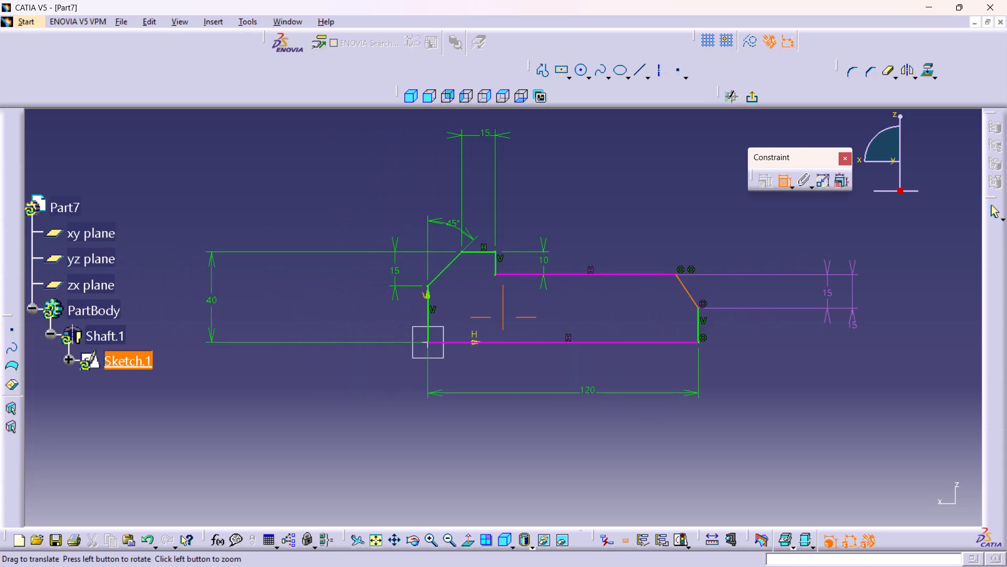
pyautogui.moveTo(852, 329); pyautogui.dragTo(856, 329, button='middle')
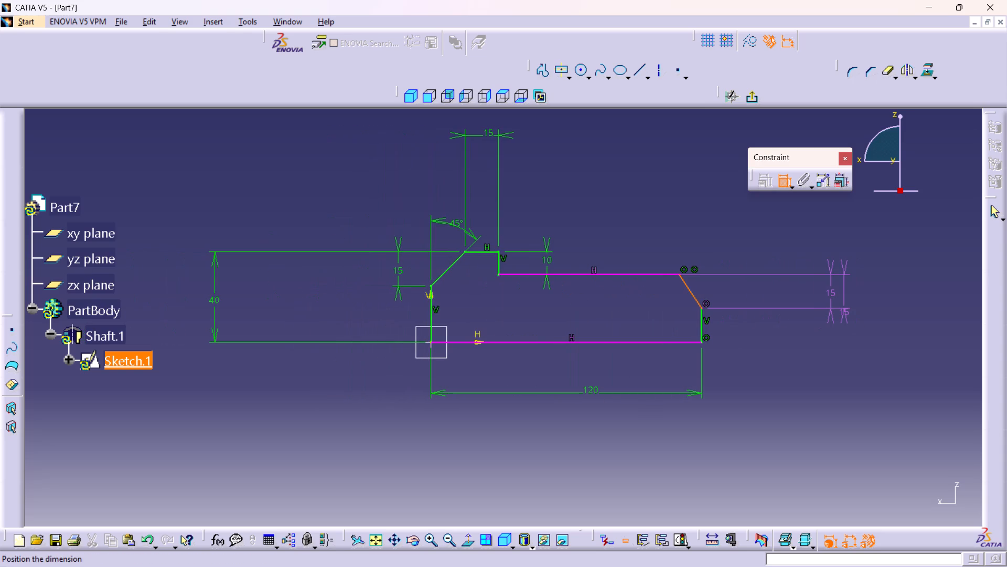
pyautogui.click(874, 290)
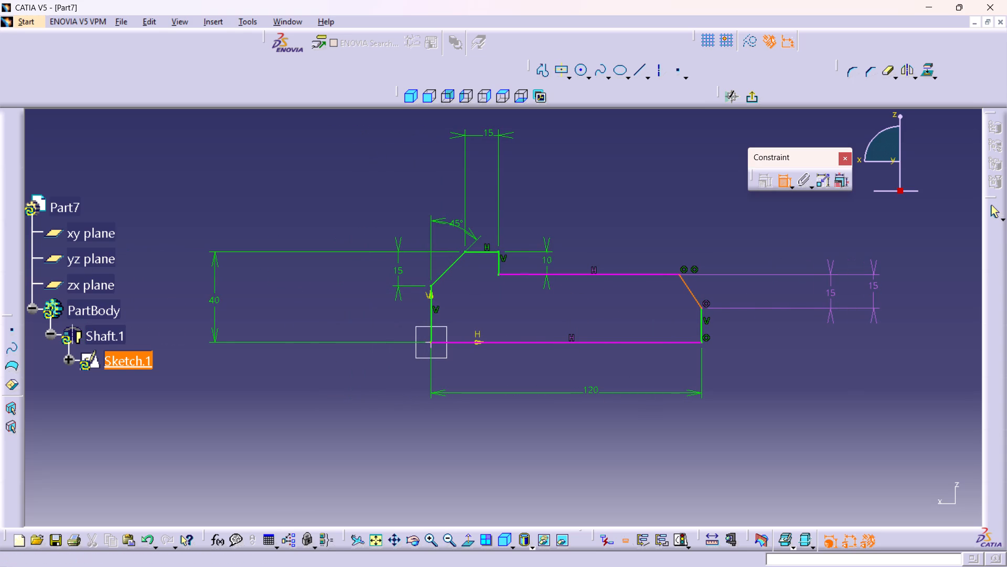
# Delete the older 15 mm dimension between the shaft's long upper edge and the sloped edge's lower end.
pyautogui.rightClick(832, 293)
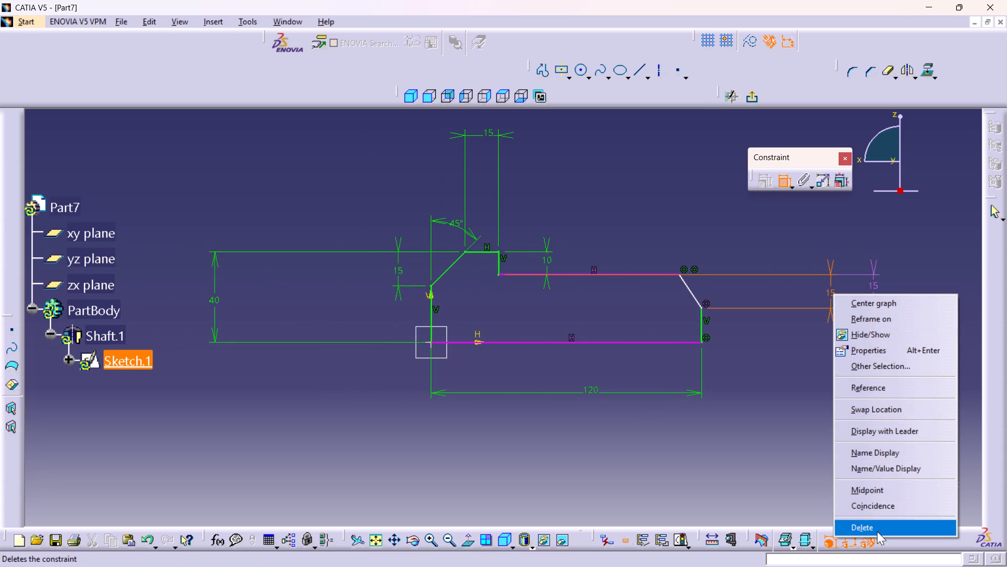
pyautogui.click(877, 531)
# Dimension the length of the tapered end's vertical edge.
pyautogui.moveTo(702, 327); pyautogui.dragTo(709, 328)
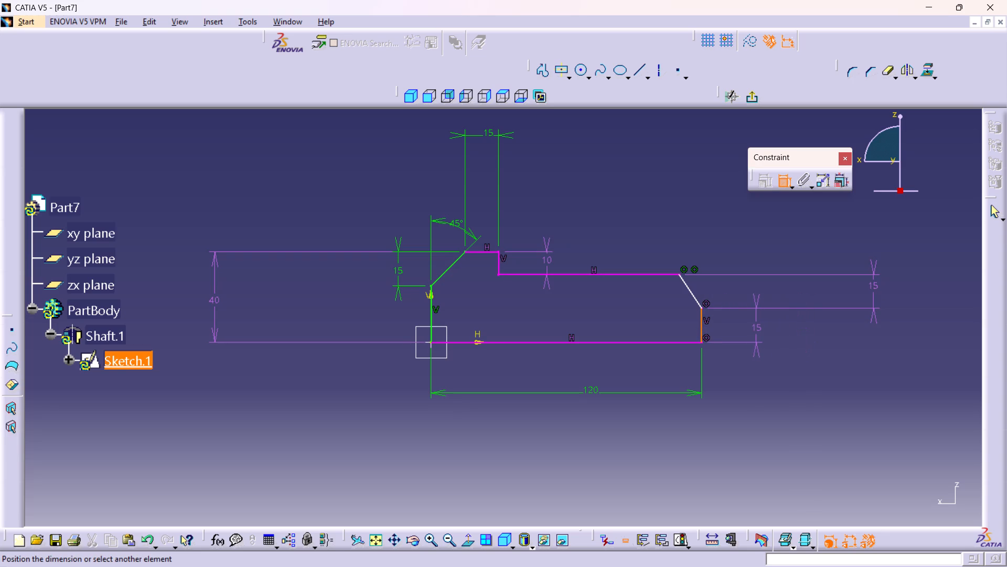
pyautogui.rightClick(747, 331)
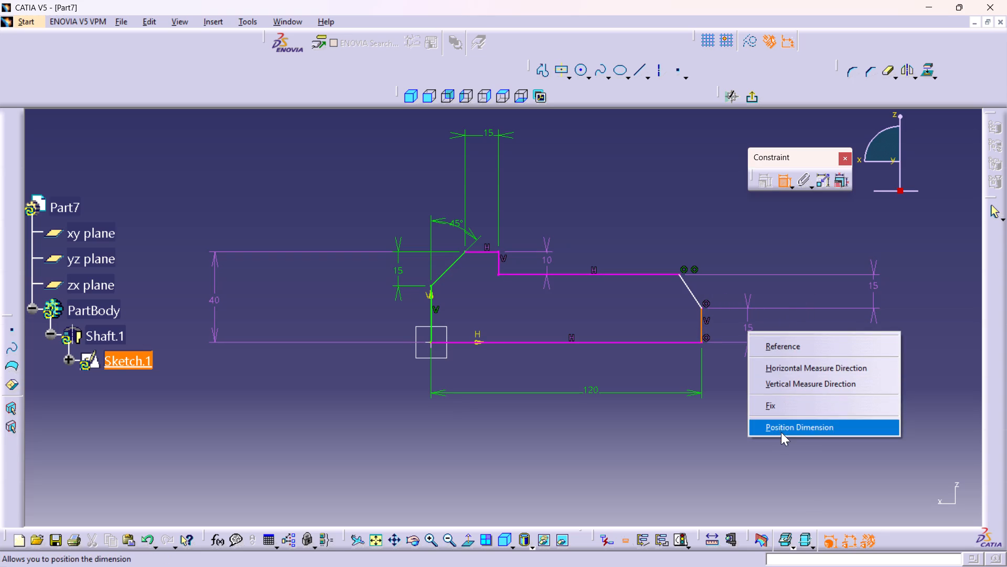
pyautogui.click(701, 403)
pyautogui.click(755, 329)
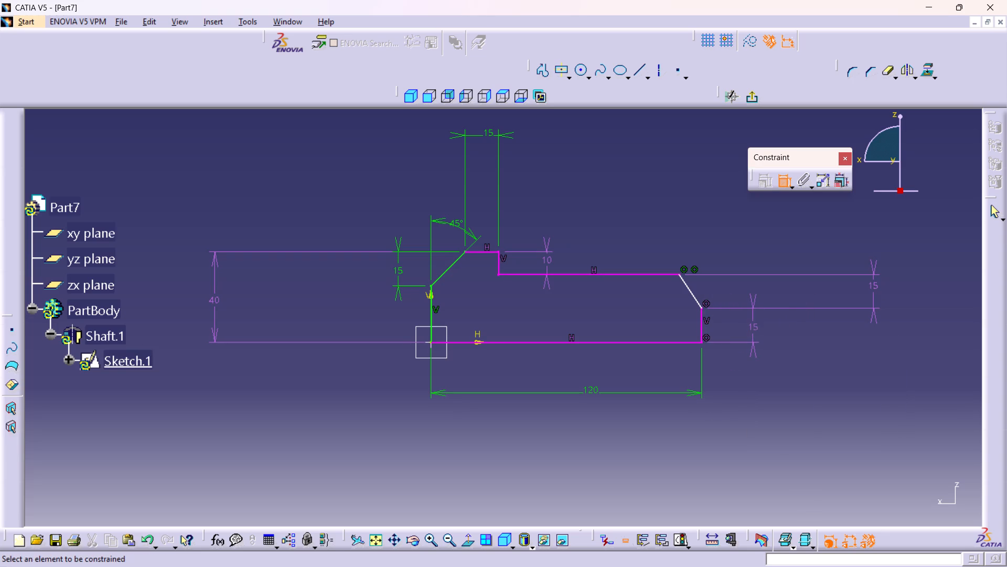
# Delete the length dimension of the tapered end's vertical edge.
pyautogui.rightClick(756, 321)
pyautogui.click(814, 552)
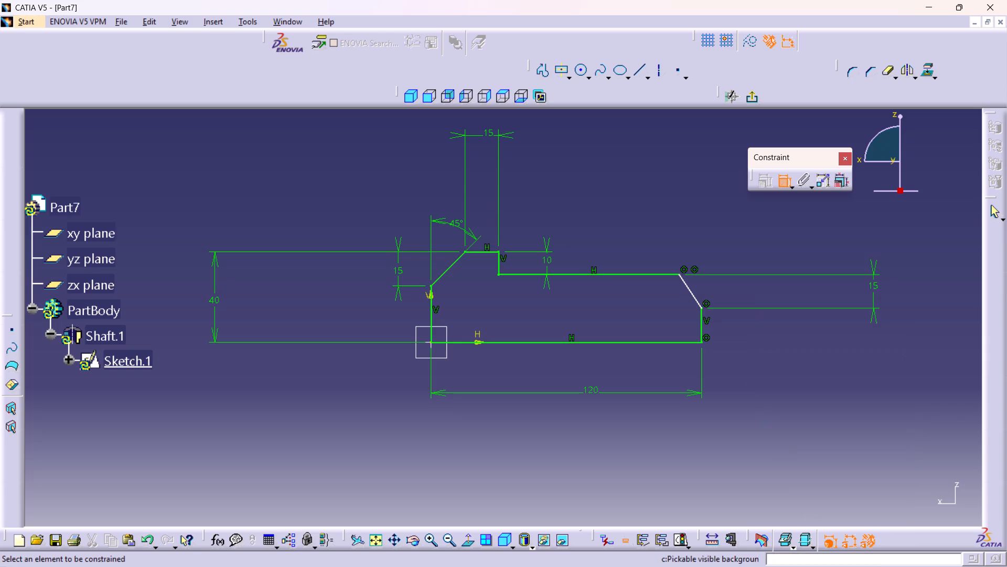
# Set the vertical height of the tapered end's sloped edge to 10 mm.
pyautogui.doubleClick(874, 280)
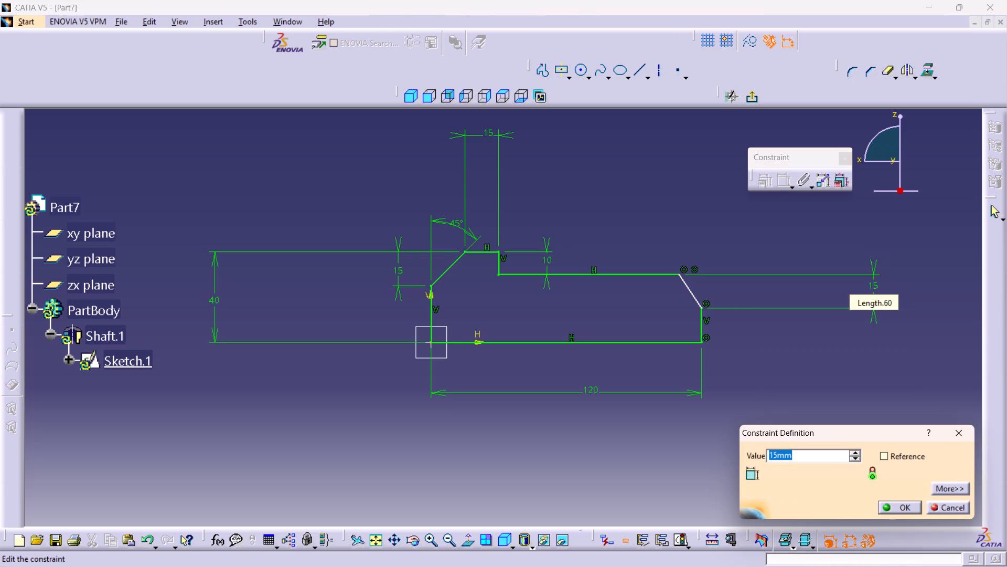
pyautogui.write('10')
pyautogui.press('Return')
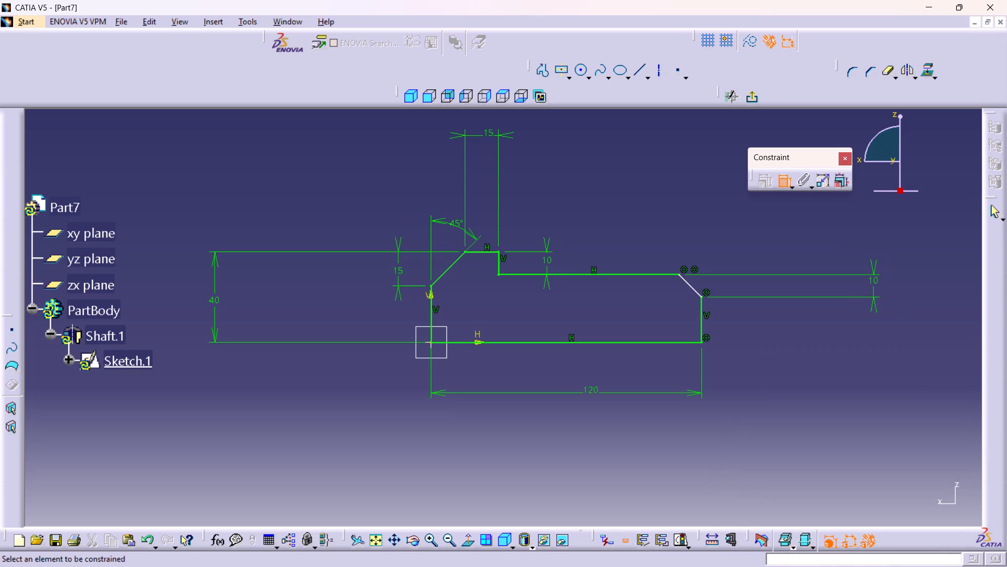
# Dimension the length of the tapered end's vertical edge, placing it just outside the profile.
pyautogui.click(701, 320)
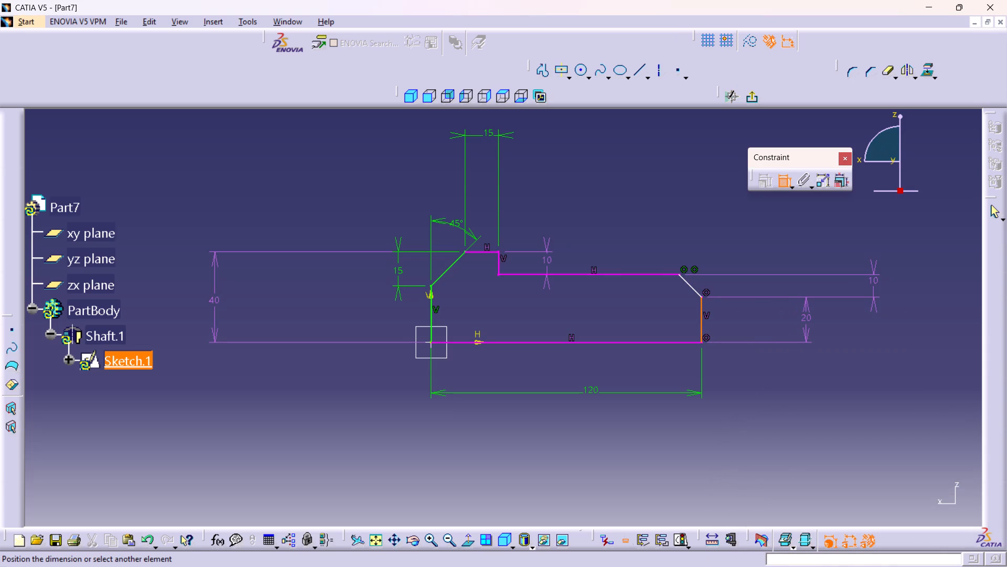
pyautogui.moveTo(808, 325); pyautogui.dragTo(810, 332, button='right')
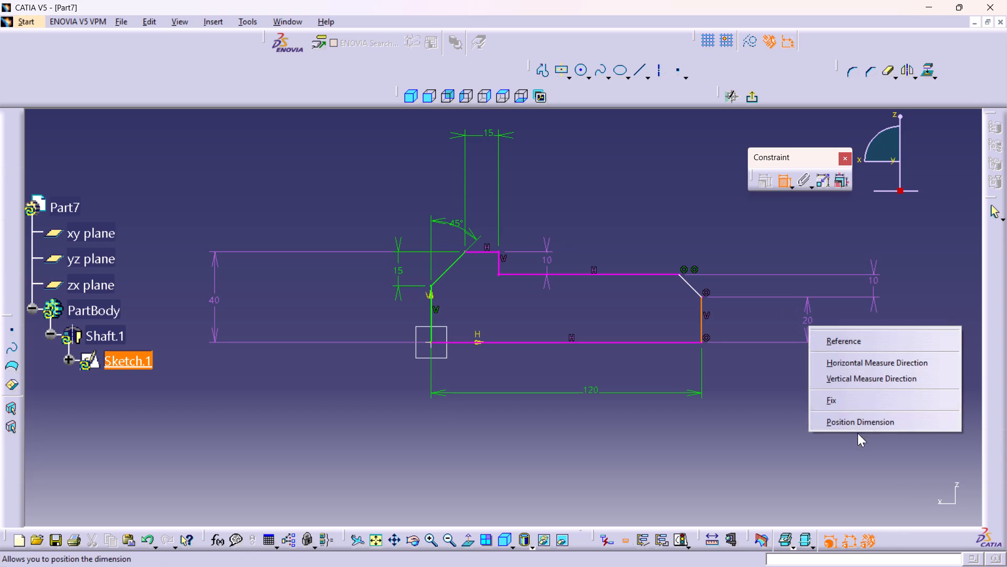
pyautogui.click(745, 395)
pyautogui.click(769, 335)
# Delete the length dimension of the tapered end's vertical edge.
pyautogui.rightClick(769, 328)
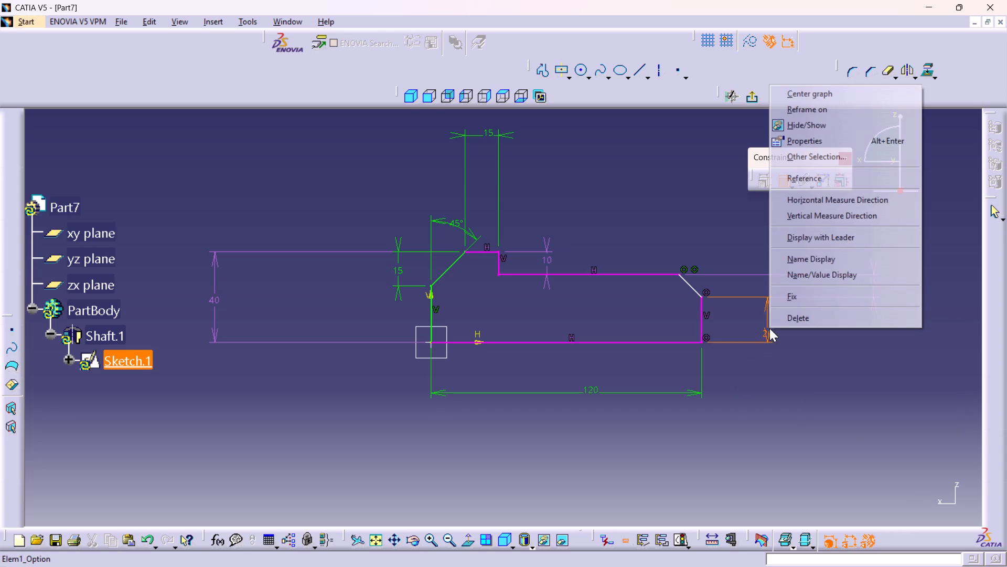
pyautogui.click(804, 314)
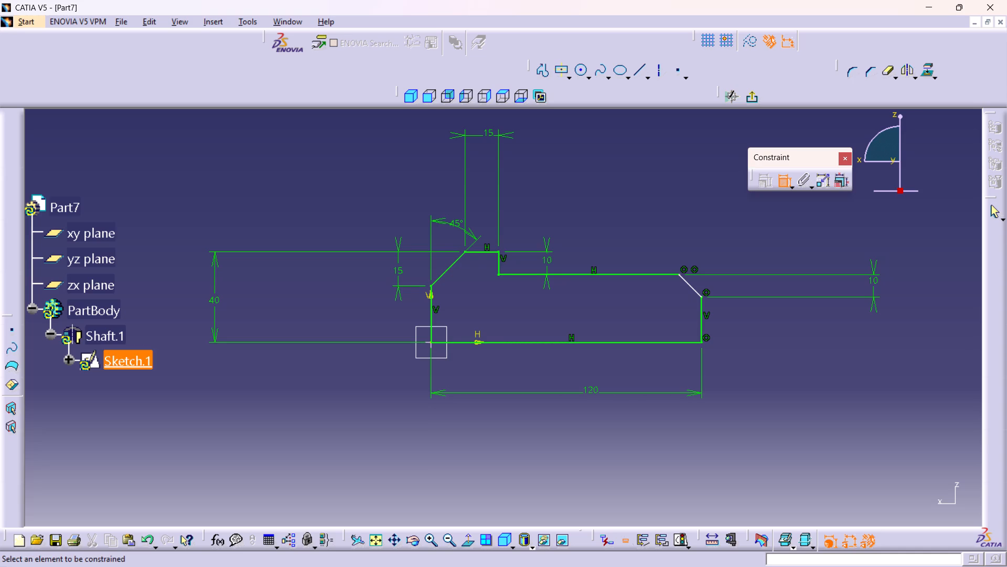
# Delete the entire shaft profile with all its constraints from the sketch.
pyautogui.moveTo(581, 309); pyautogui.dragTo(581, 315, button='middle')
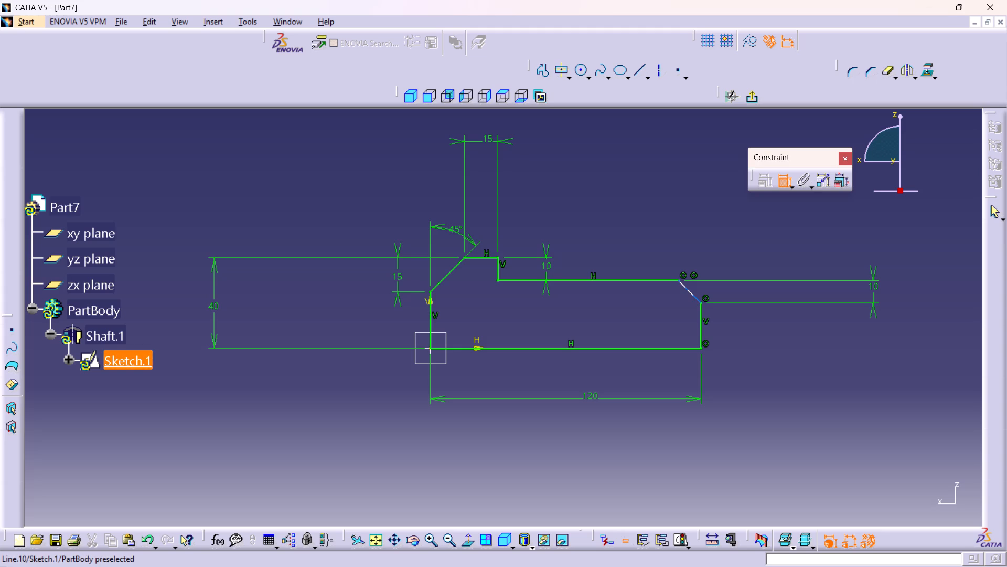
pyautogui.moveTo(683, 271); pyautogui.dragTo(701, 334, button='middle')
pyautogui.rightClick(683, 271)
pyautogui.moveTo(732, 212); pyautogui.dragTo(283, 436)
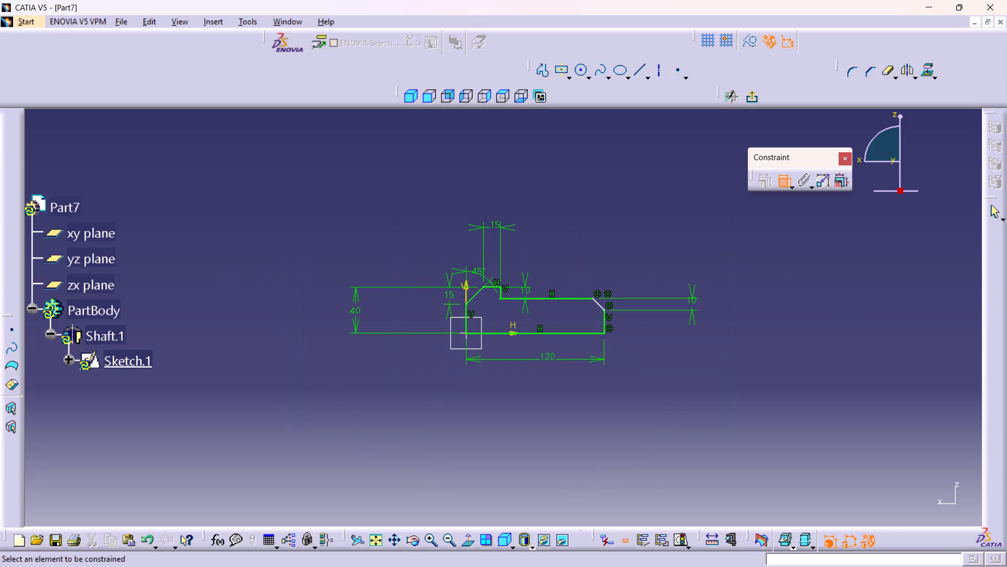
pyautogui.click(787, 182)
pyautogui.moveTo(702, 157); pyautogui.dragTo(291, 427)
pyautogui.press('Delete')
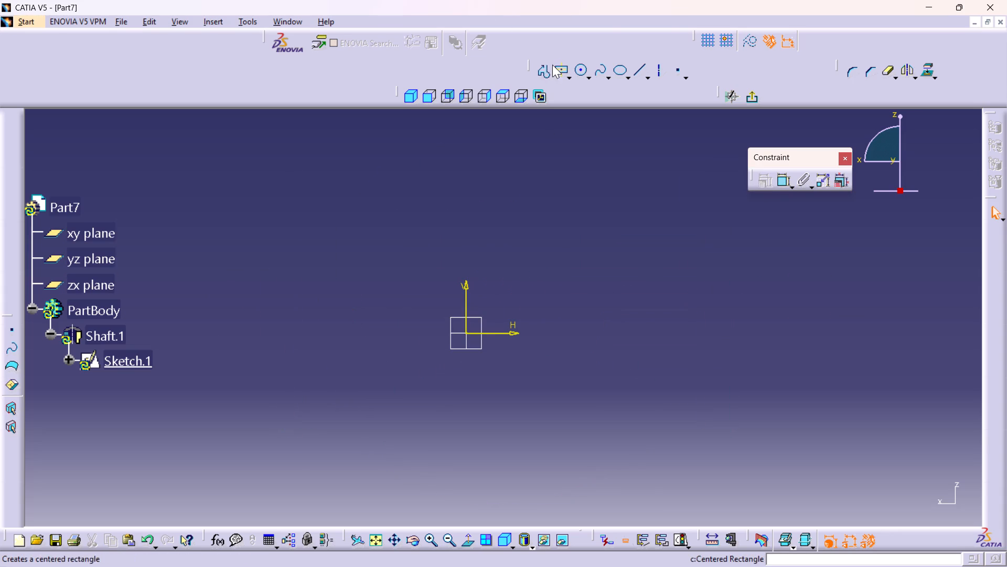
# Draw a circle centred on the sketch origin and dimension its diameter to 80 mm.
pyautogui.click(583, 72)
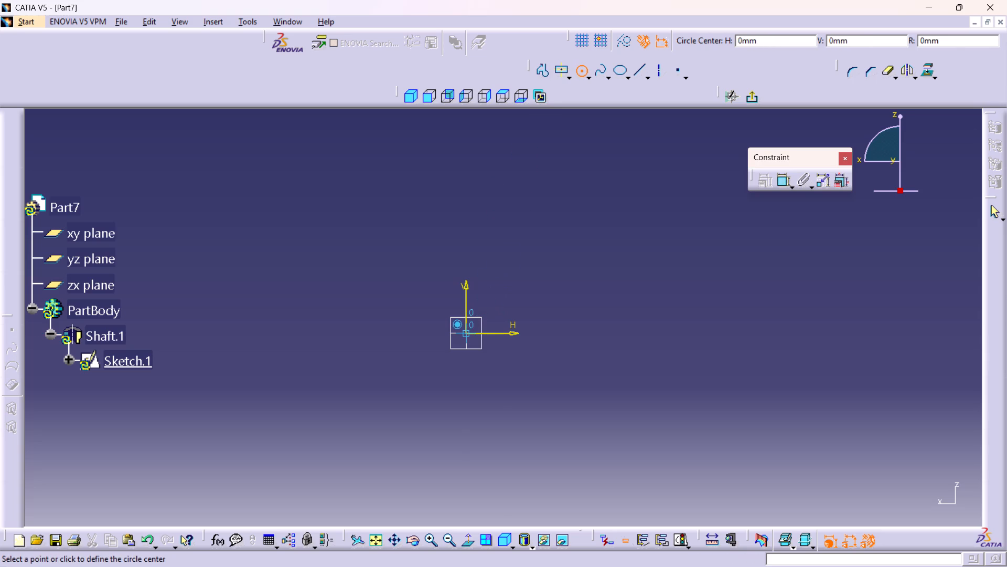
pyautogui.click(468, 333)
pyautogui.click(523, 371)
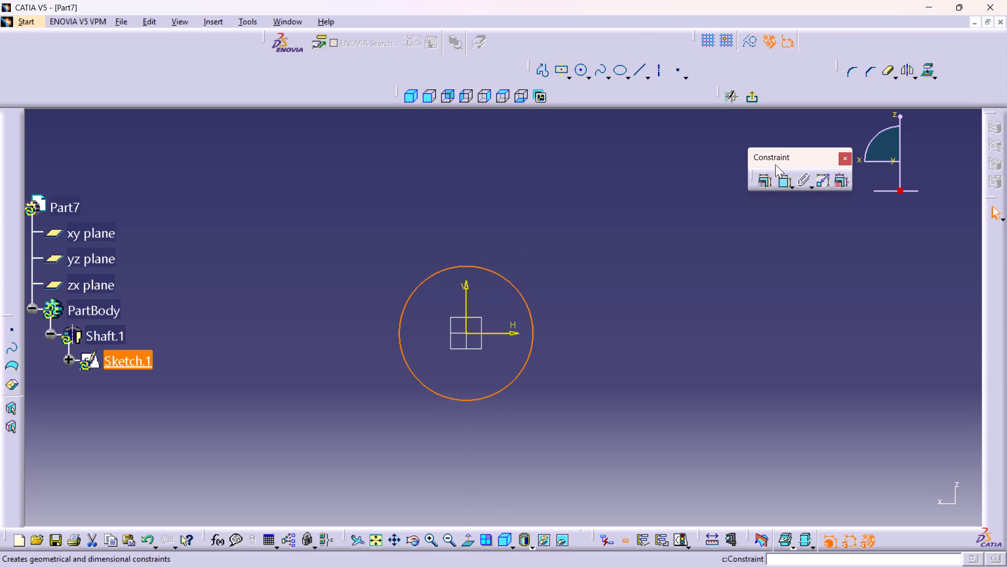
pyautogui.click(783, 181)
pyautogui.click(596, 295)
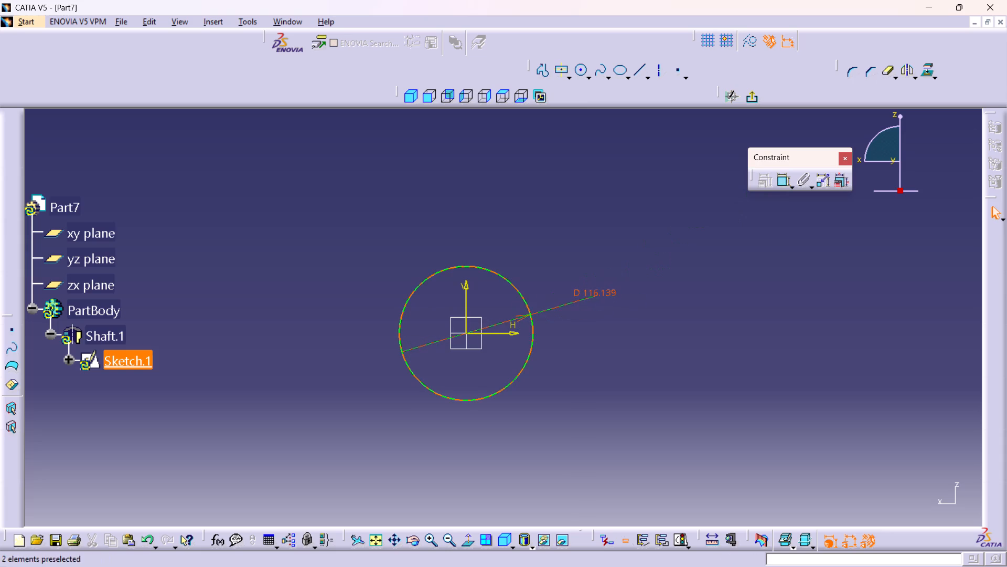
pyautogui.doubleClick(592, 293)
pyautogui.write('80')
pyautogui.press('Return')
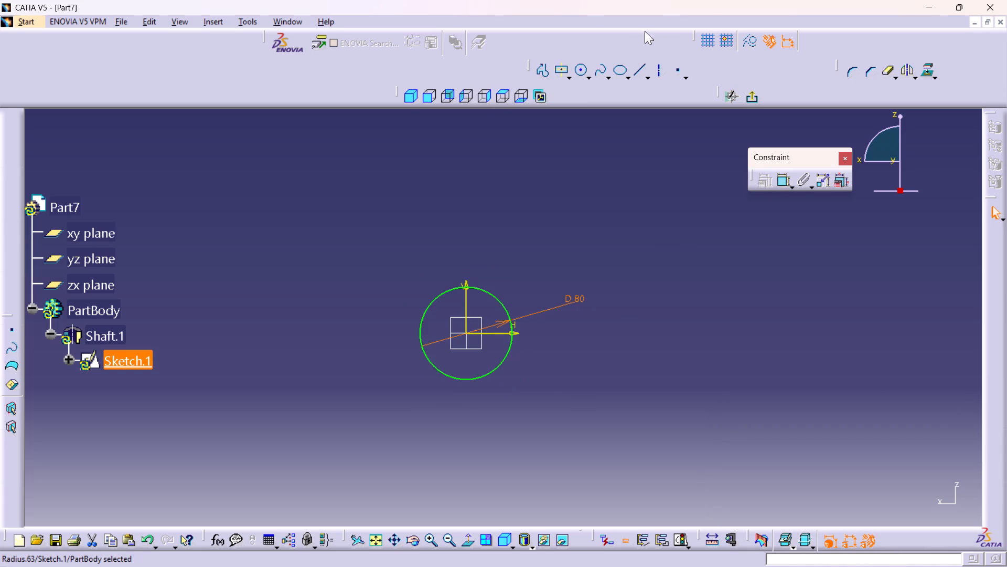
# Leave the sketch and delete the Shaft.1 feature together with its aggregated elements.
pyautogui.click(749, 97)
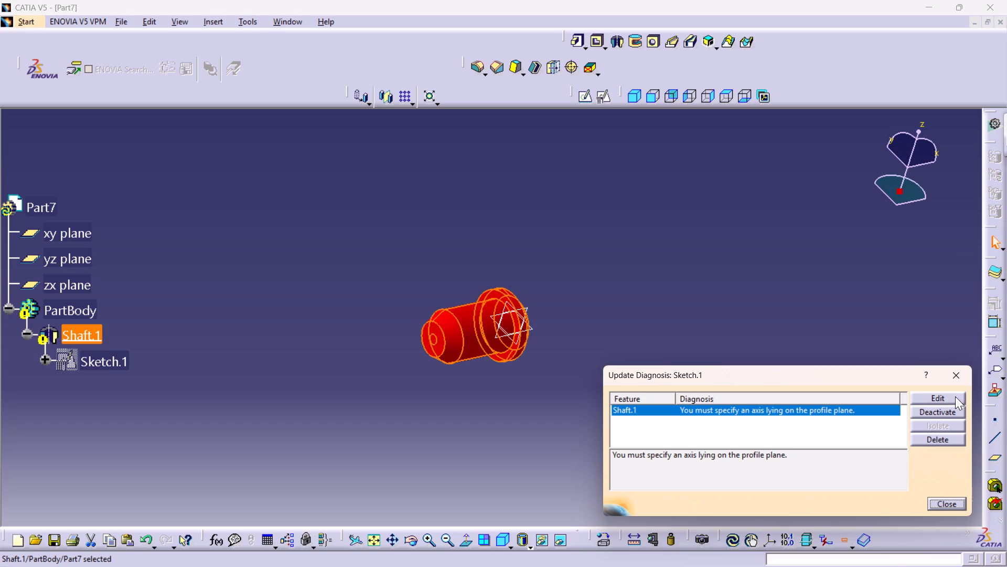
pyautogui.click(944, 437)
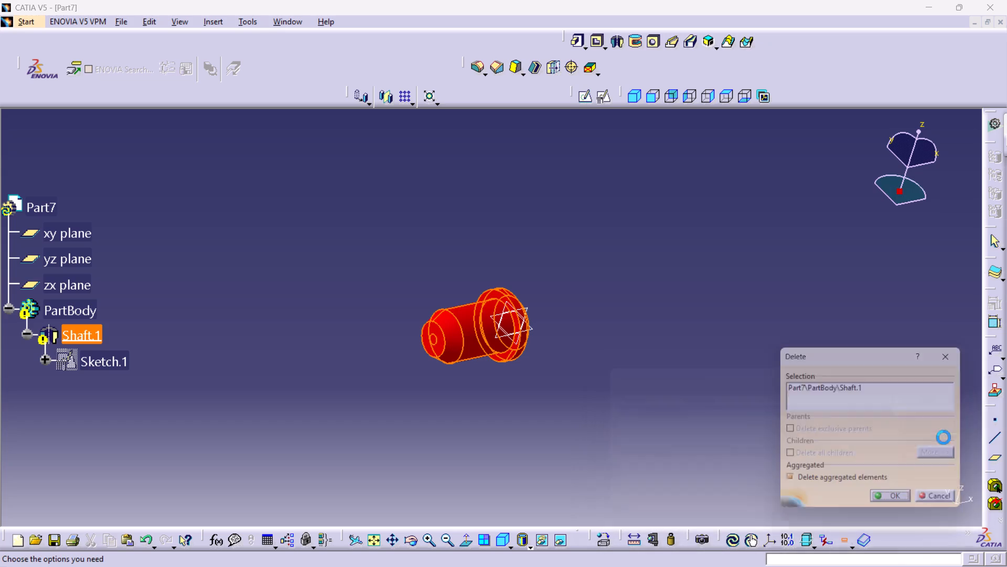
pyautogui.click(894, 501)
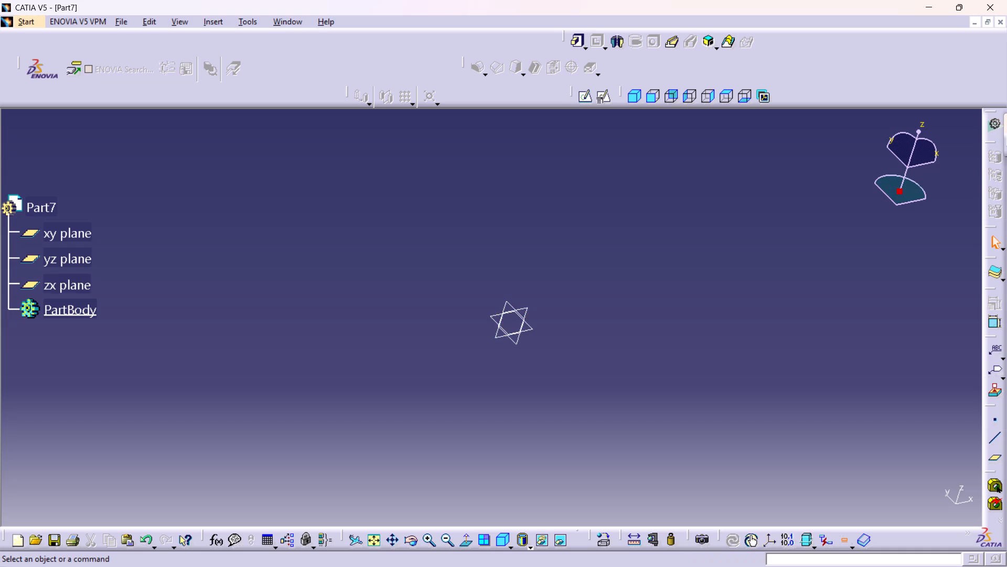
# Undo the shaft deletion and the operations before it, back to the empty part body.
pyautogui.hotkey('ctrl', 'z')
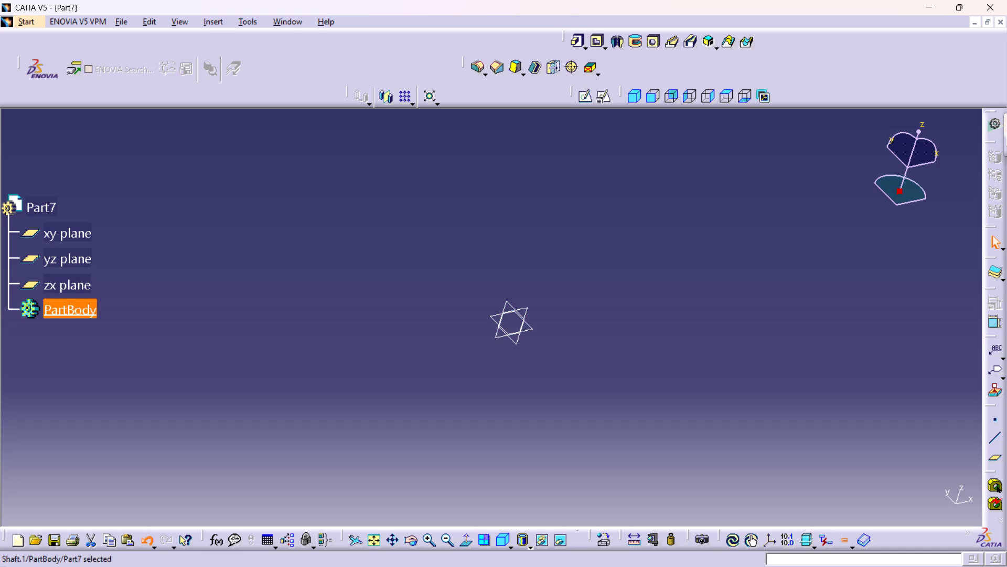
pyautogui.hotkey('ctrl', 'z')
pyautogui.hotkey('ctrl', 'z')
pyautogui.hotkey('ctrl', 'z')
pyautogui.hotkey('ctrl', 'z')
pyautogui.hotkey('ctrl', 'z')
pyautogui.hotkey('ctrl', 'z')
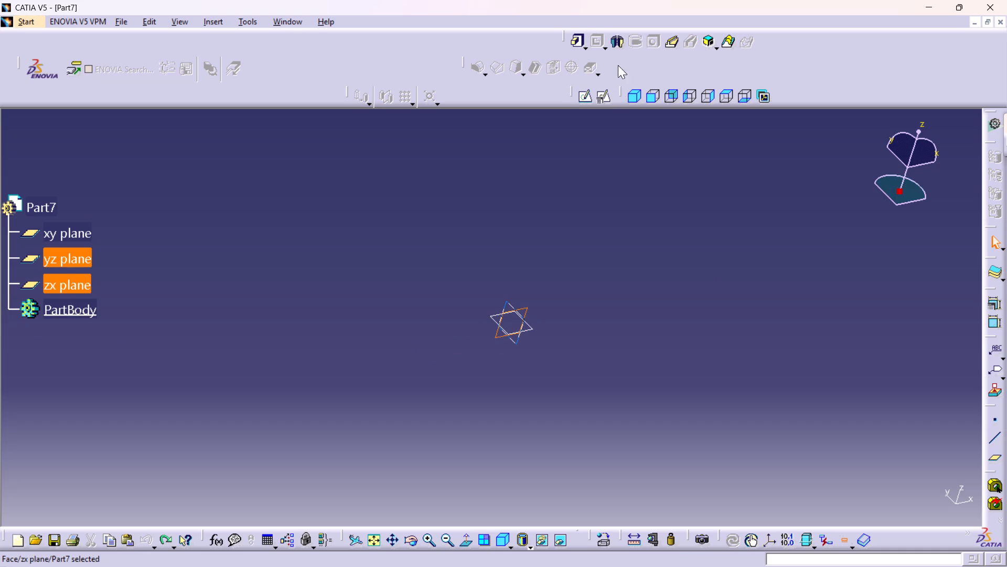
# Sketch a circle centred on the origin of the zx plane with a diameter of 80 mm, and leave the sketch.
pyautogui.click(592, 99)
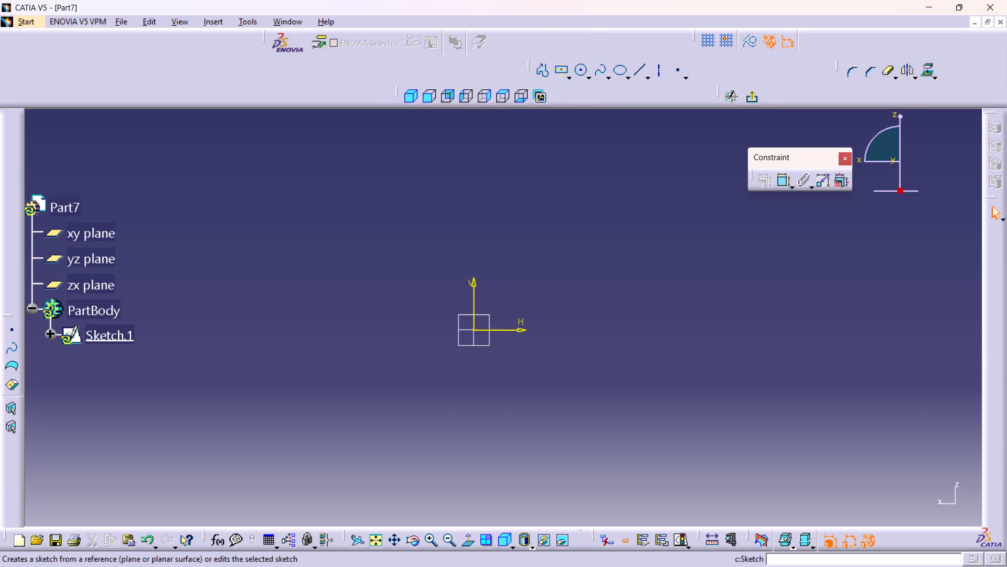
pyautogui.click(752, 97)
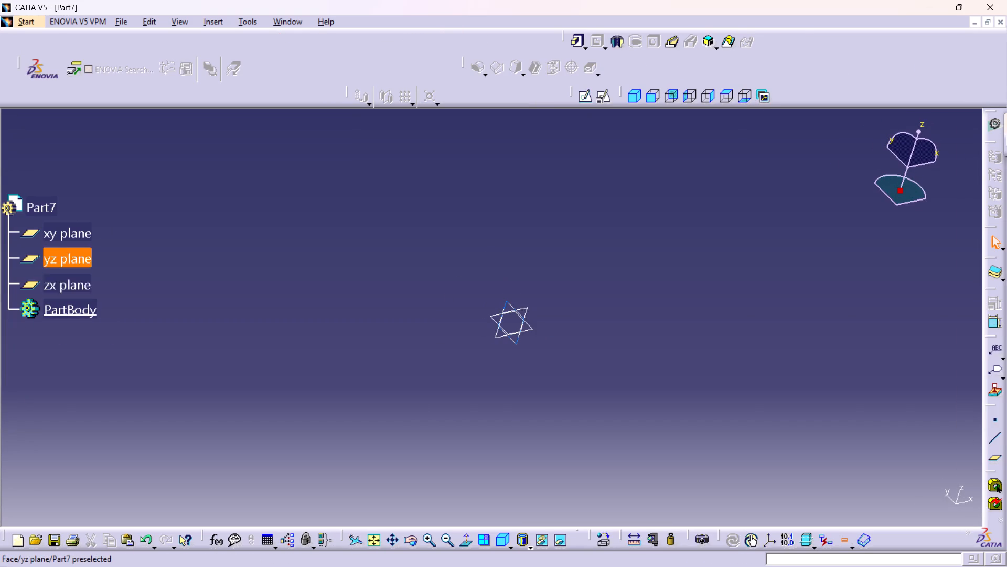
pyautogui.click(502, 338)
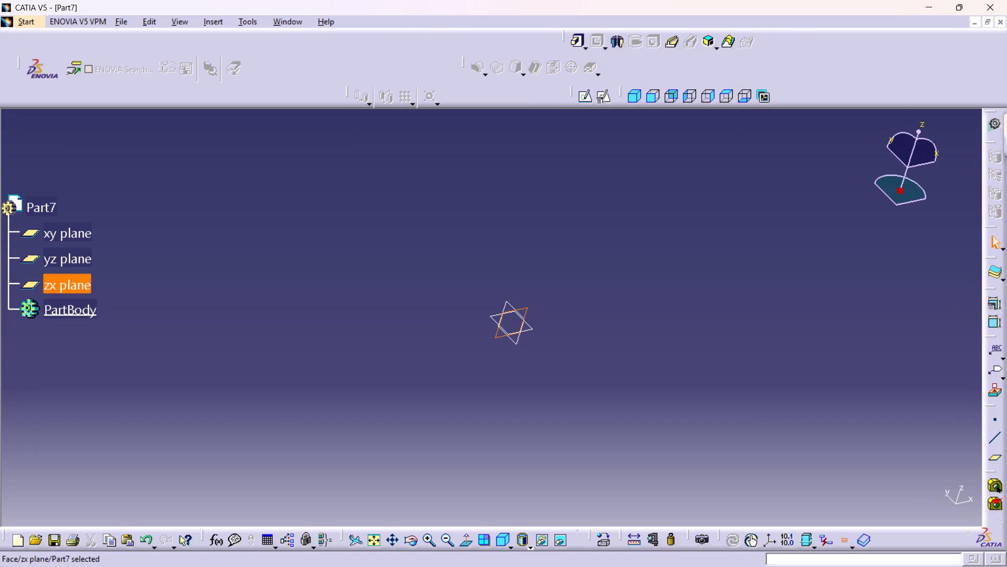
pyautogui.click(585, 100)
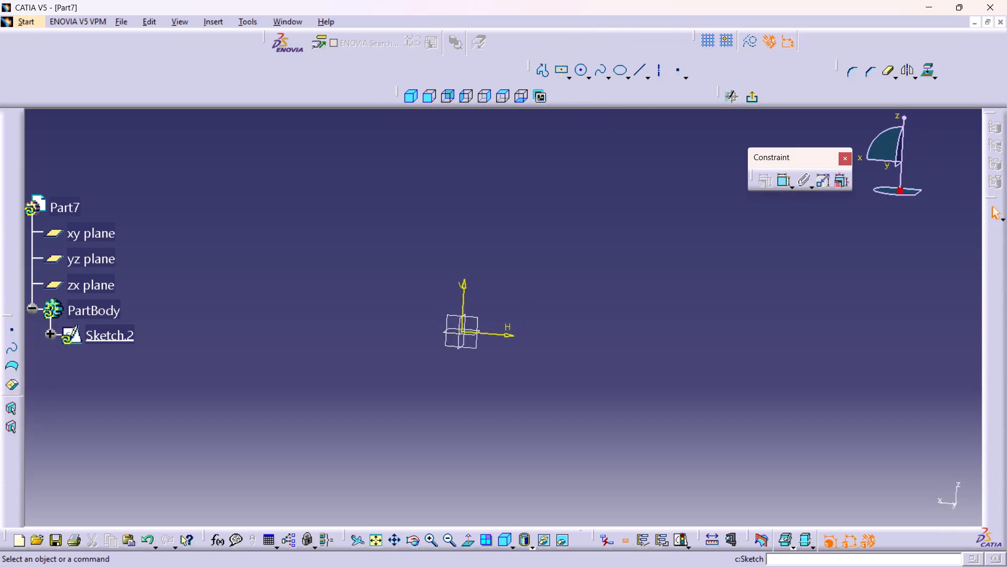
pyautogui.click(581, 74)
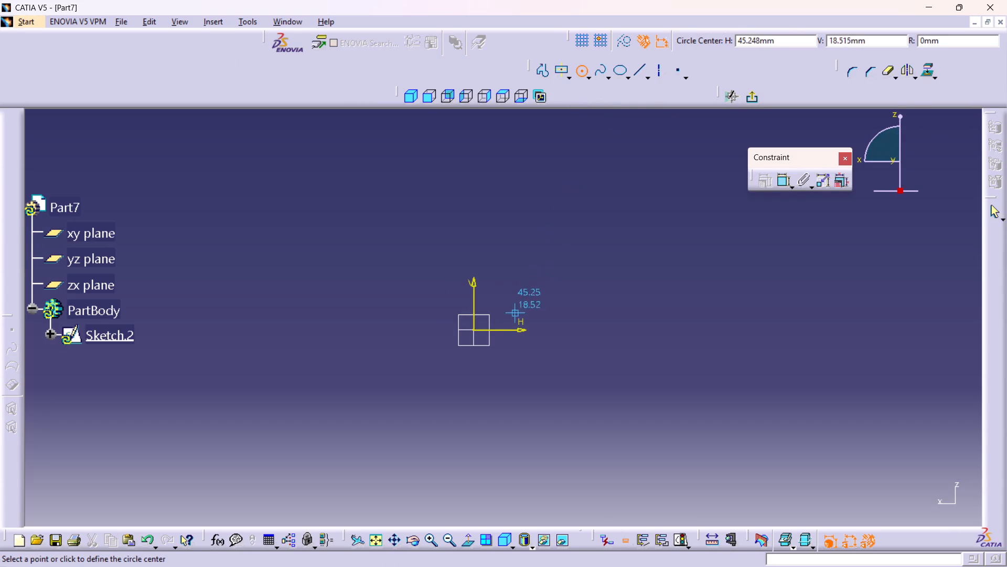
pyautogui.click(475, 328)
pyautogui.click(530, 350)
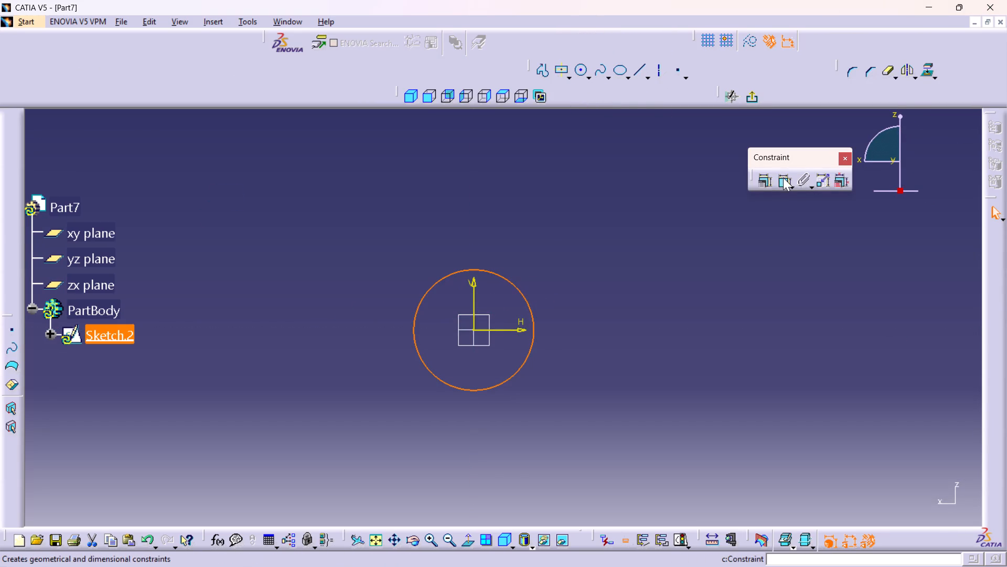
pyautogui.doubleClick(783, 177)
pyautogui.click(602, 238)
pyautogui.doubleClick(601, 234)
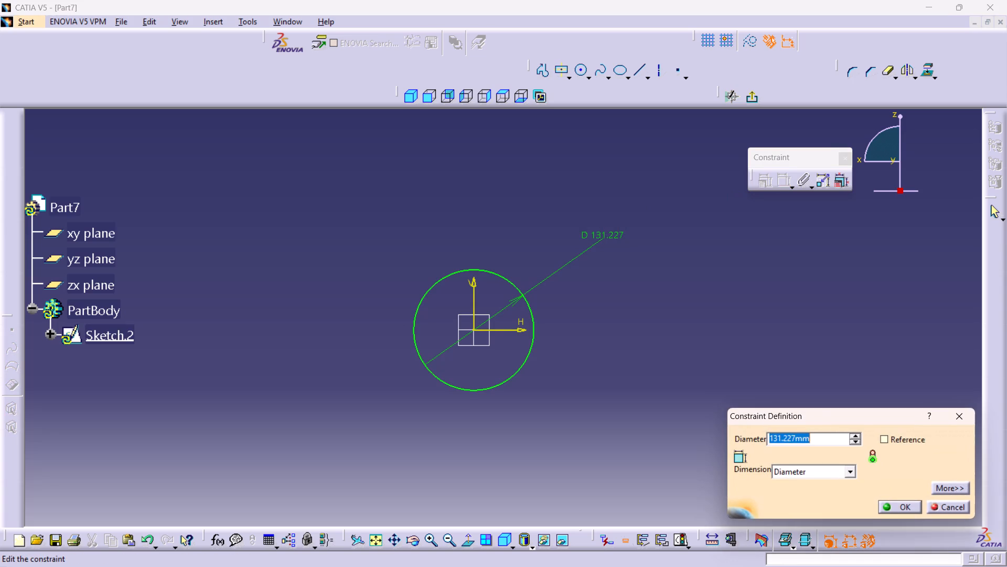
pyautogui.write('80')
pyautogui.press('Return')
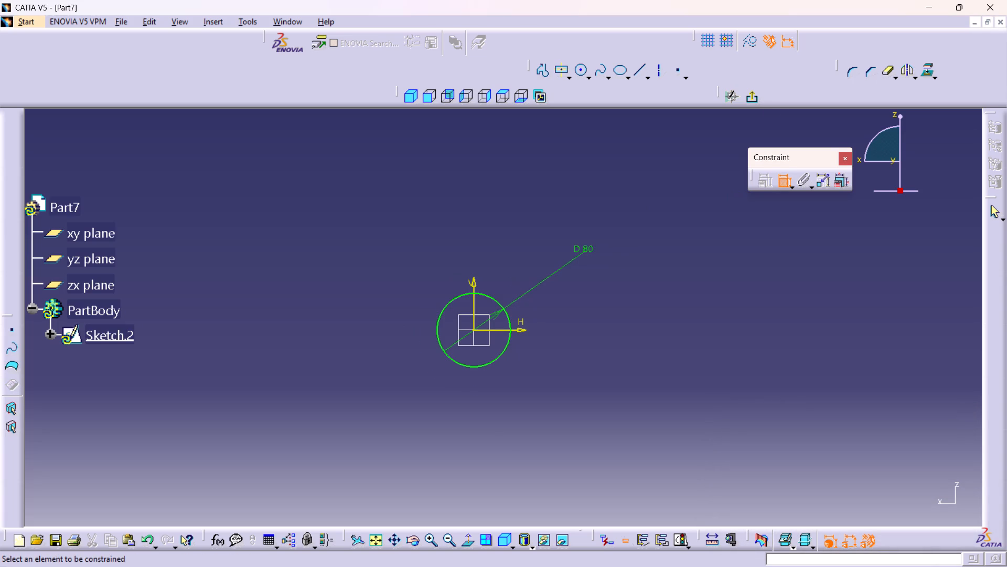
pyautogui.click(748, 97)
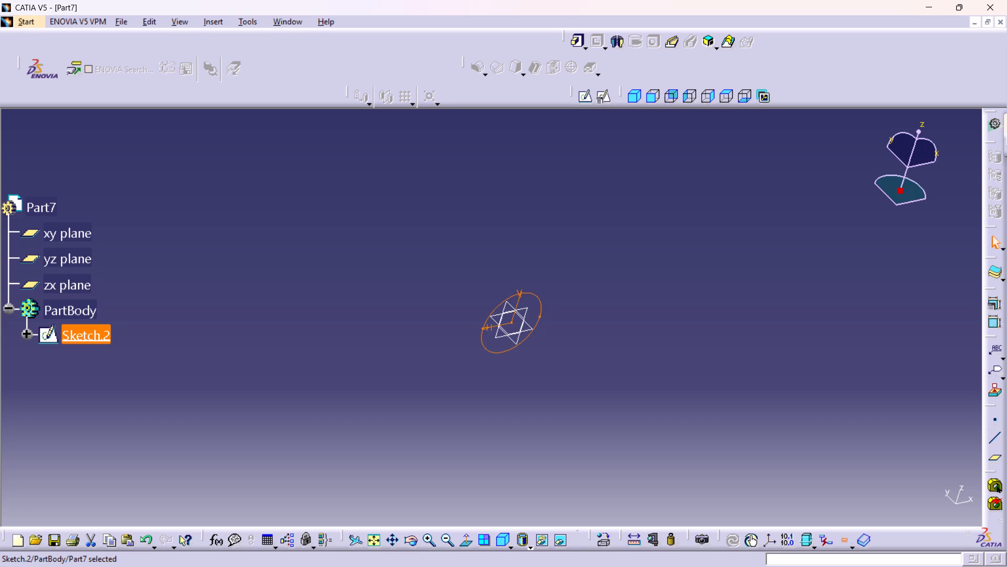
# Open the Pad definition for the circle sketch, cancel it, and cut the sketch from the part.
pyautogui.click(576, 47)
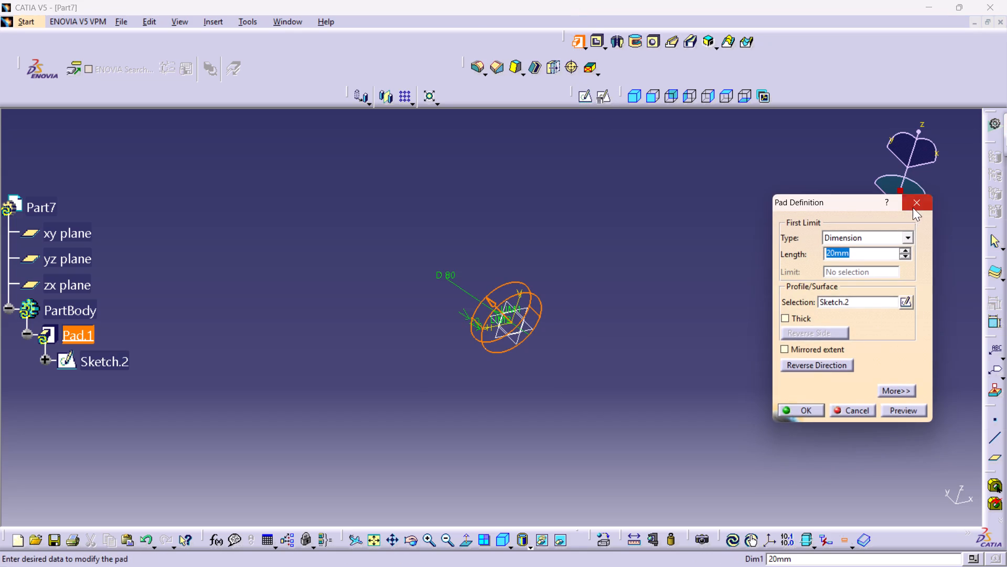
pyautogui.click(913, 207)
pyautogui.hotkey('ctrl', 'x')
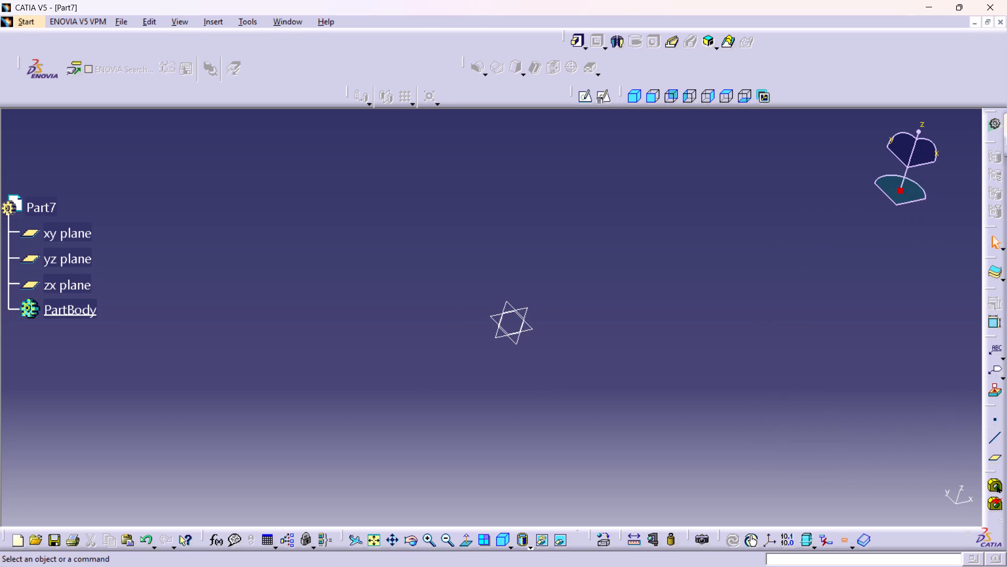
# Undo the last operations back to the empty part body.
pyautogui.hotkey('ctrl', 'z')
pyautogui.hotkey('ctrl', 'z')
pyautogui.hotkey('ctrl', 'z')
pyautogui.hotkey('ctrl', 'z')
# Create a positioned sketch on the yz plane with its H direction reversed.
pyautogui.keyDown('ctrl'); pyautogui.click(555, 356); pyautogui.keyUp('ctrl')
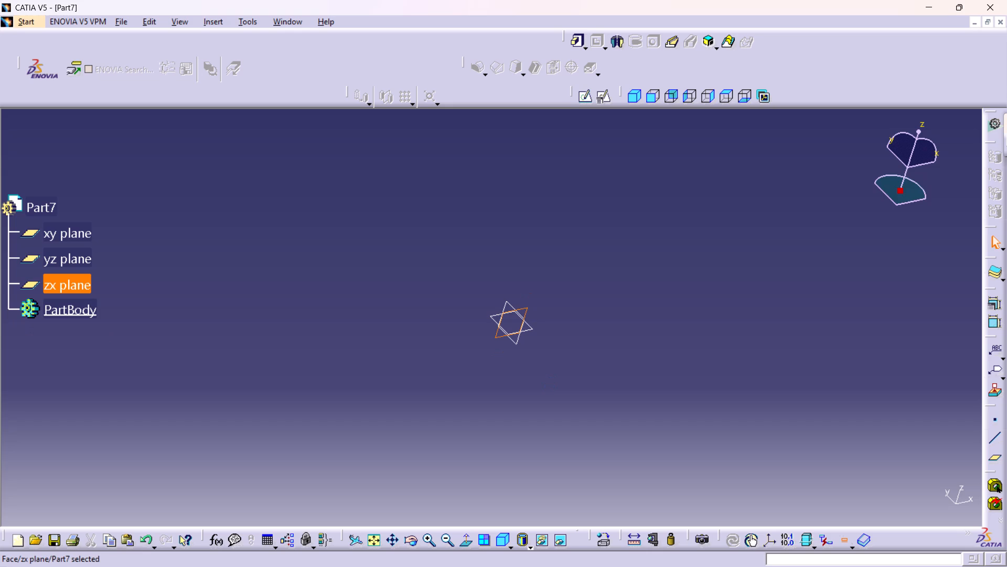
pyautogui.click(518, 340)
pyautogui.click(601, 93)
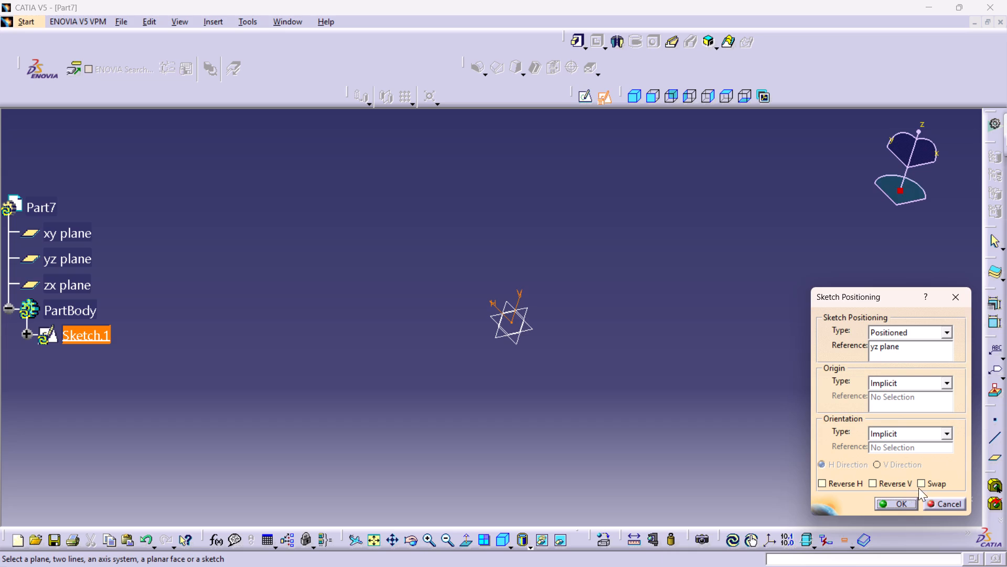
pyautogui.click(854, 482)
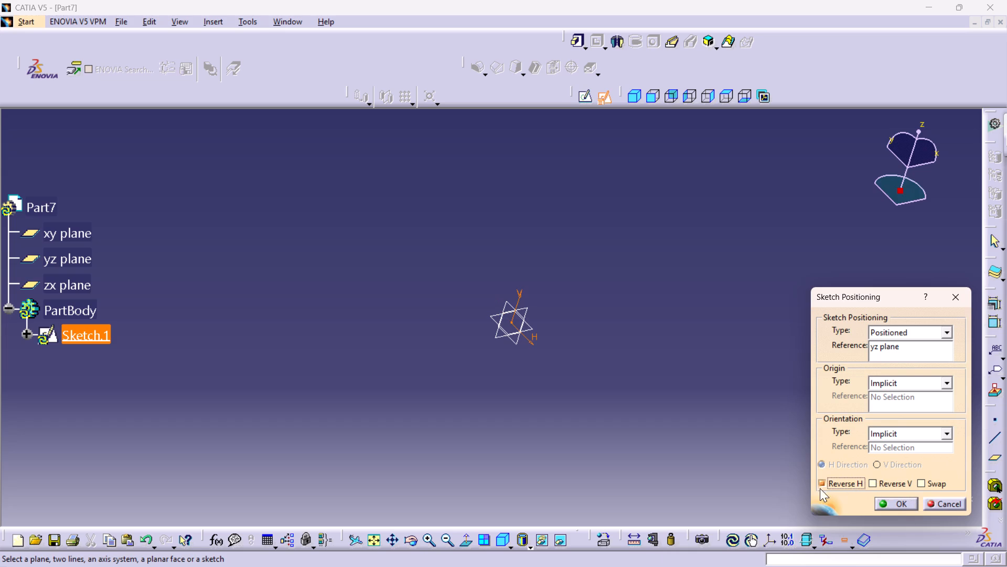
pyautogui.click(896, 507)
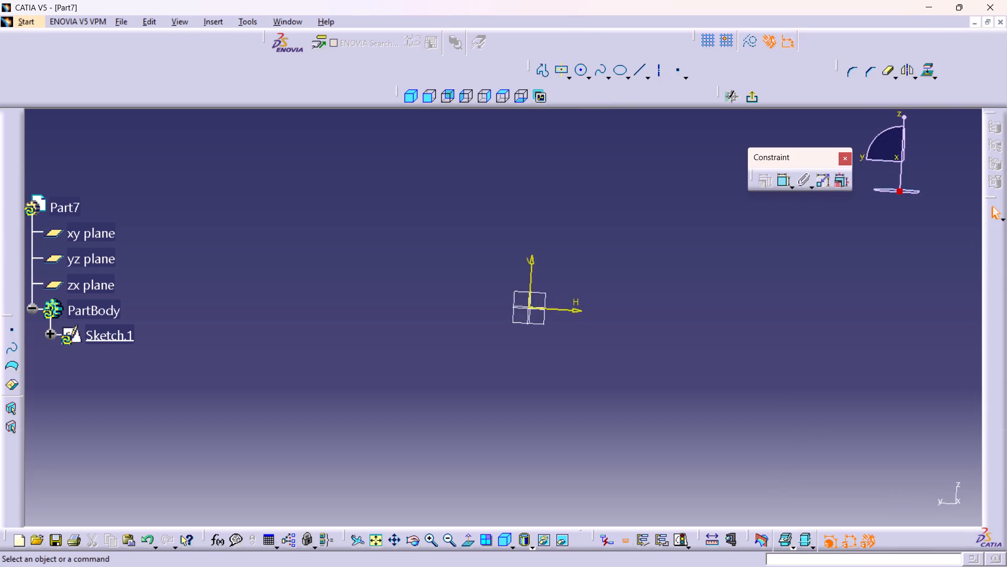
# Draw a circle about 174 mm in diameter, centred on the V axis close to the origin.
pyautogui.click(577, 66)
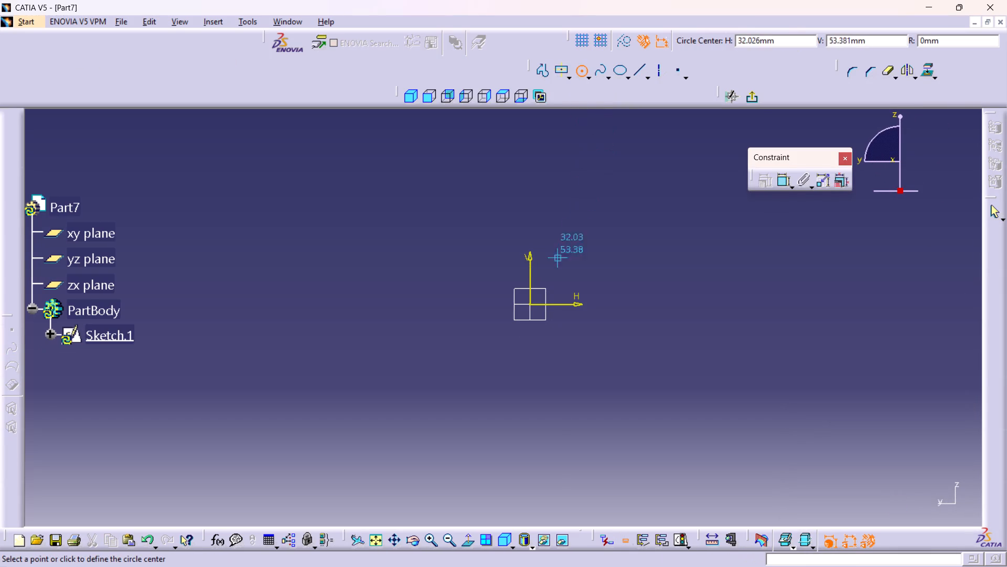
pyautogui.click(533, 301)
pyautogui.click(585, 355)
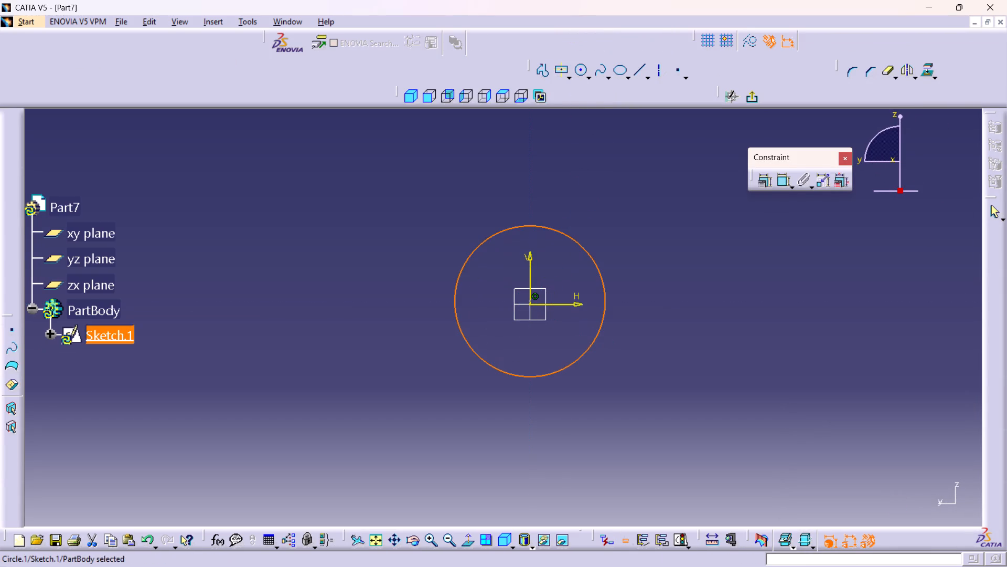
# Dimension the circle's diameter and set it to 80 mm.
pyautogui.click(781, 181)
pyautogui.click(638, 205)
pyautogui.doubleClick(645, 195)
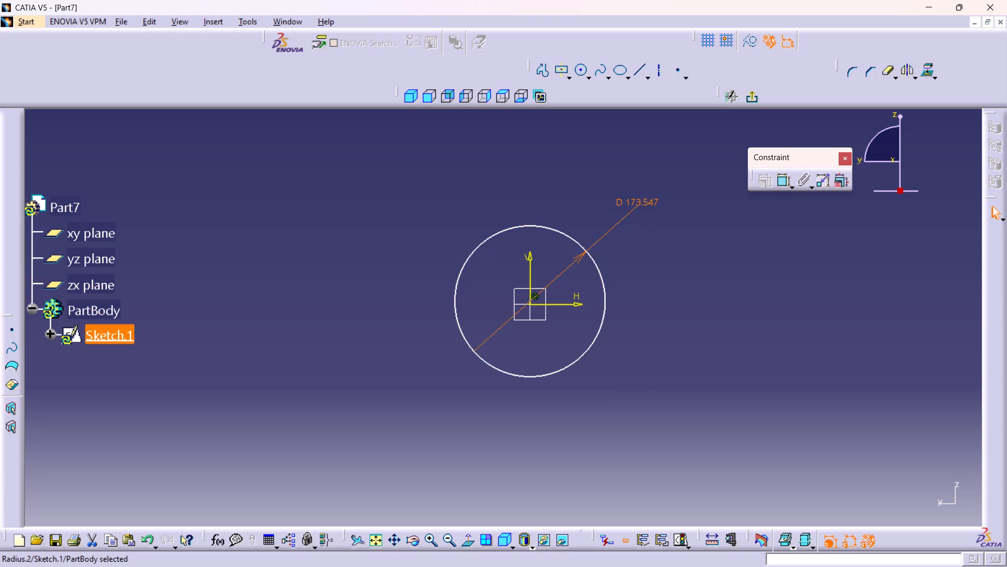
pyautogui.click(757, 96)
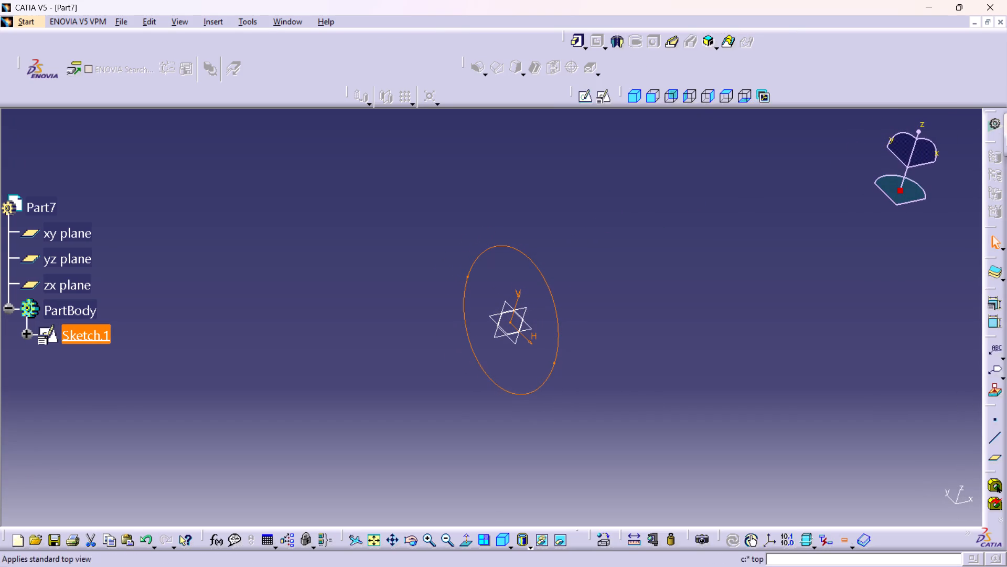
pyautogui.doubleClick(88, 333)
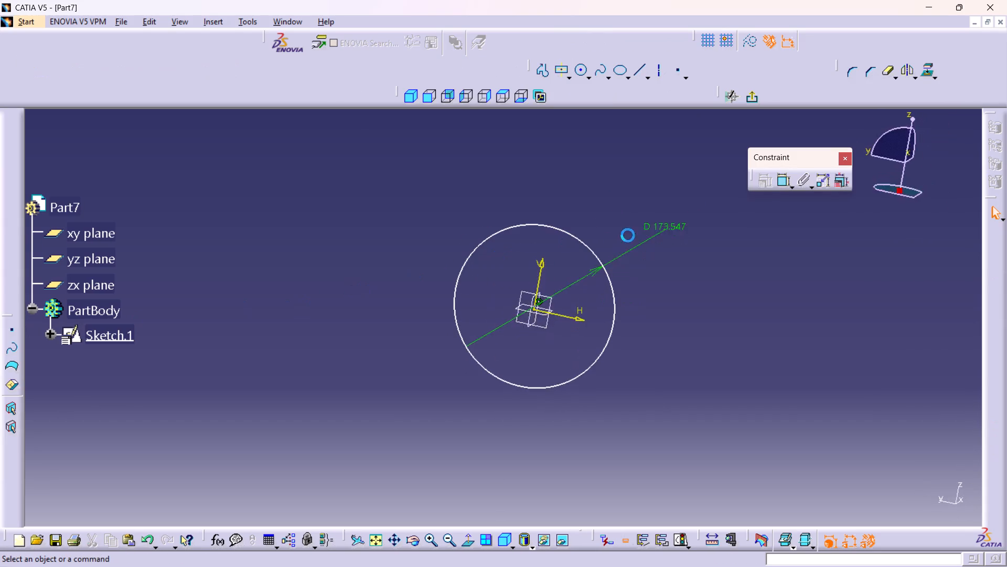
pyautogui.doubleClick(644, 198)
pyautogui.write('80')
pyautogui.press('Return')
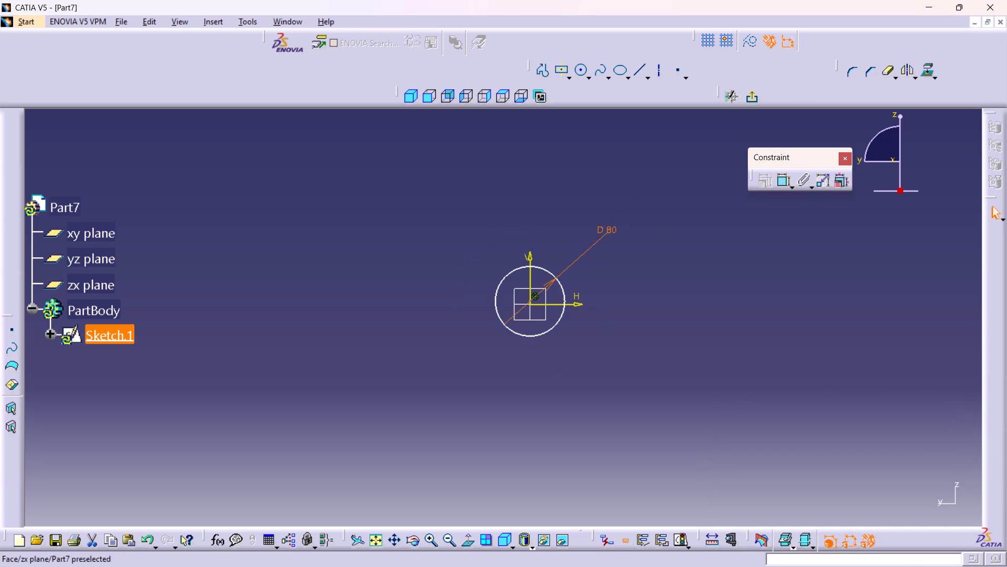
# Constrain the circle's centre to coincide with the sketch origin and exit the sketch.
pyautogui.moveTo(534, 307); pyautogui.dragTo(498, 150, button='middle')
pyautogui.rightClick(534, 307)
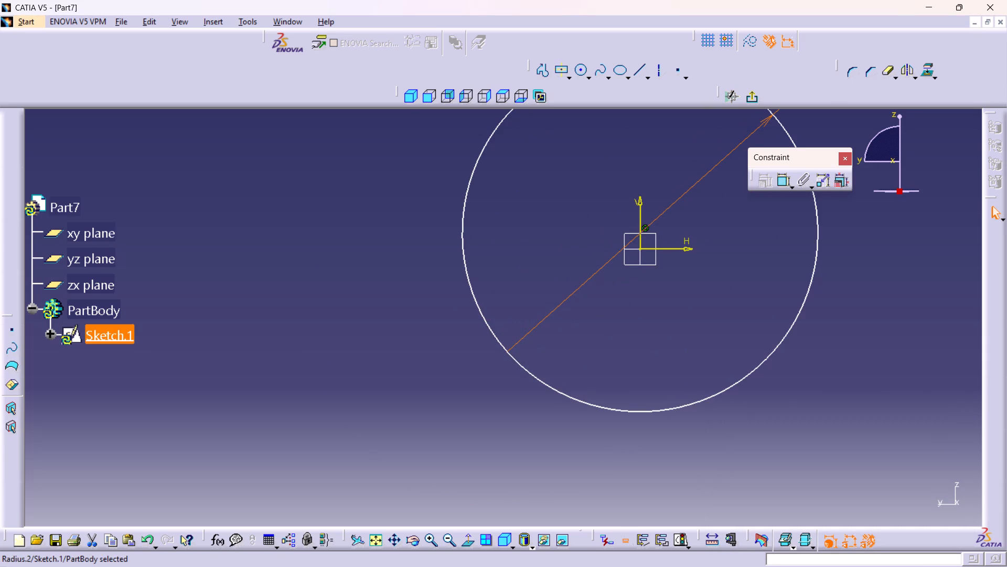
pyautogui.click(638, 234)
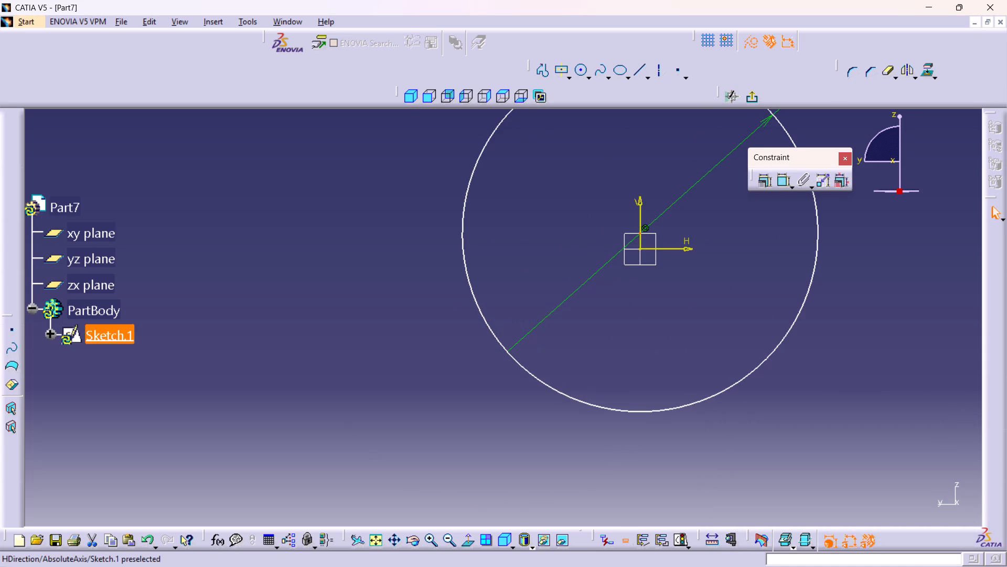
pyautogui.click(641, 248)
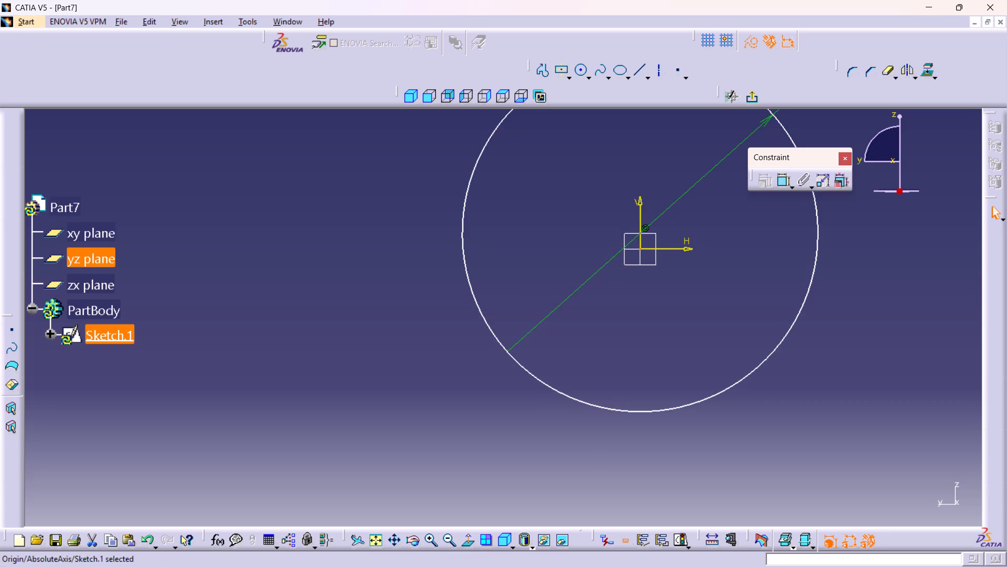
pyautogui.doubleClick(778, 182)
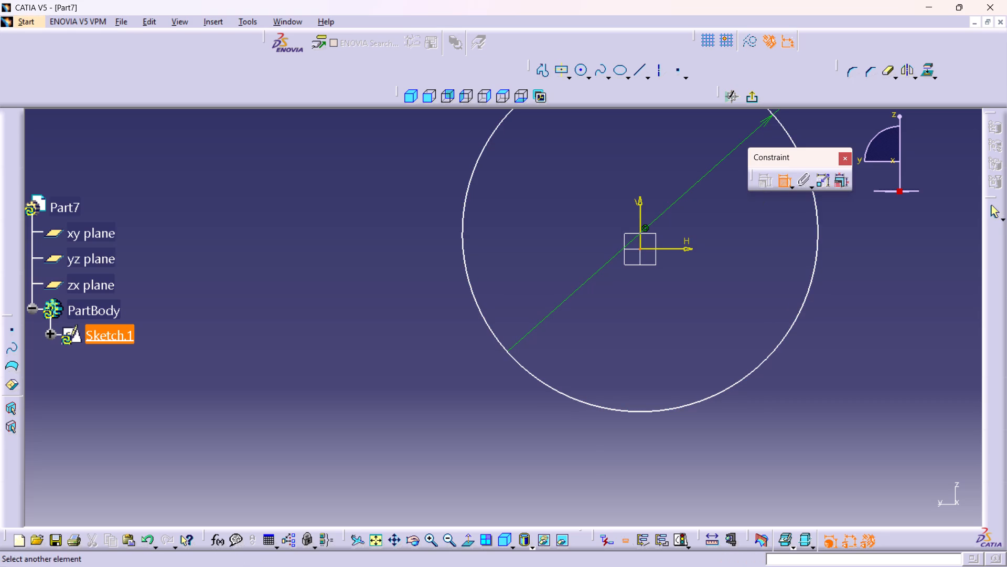
pyautogui.click(641, 234)
pyautogui.rightClick(497, 287)
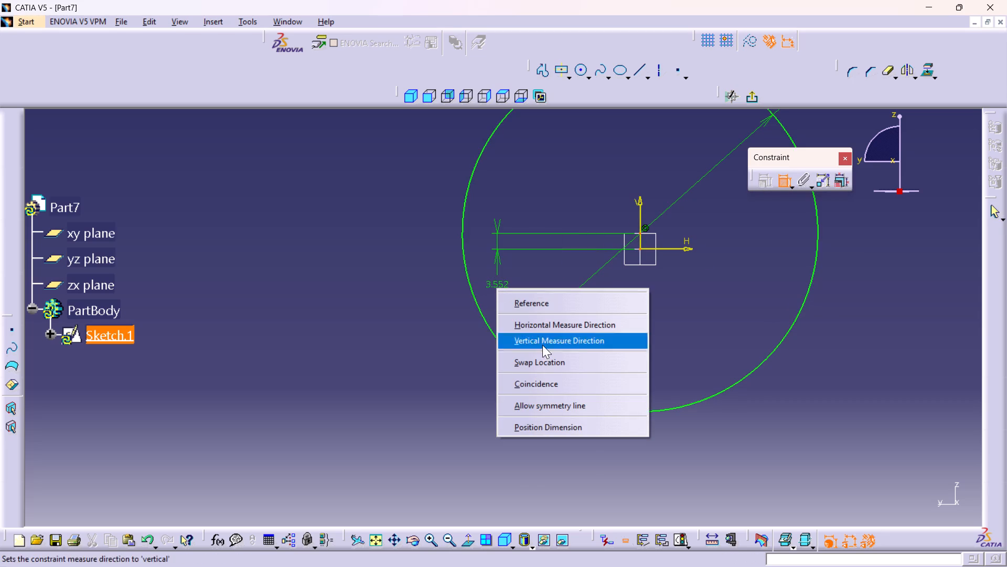
pyautogui.click(553, 384)
pyautogui.moveTo(696, 281); pyautogui.dragTo(554, 271, button='middle')
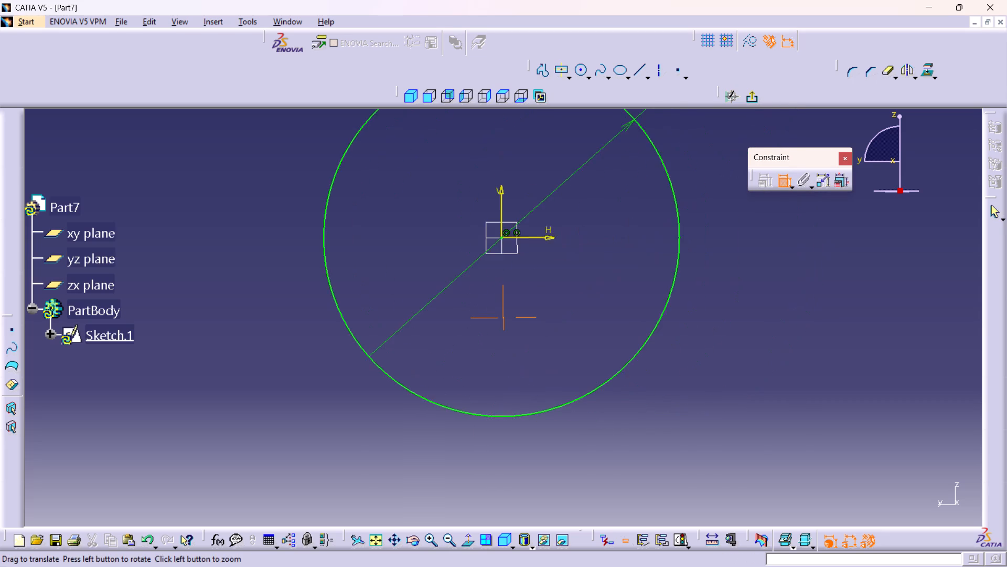
pyautogui.moveTo(554, 271); pyautogui.dragTo(551, 314, button='middle')
pyautogui.rightClick(541, 274)
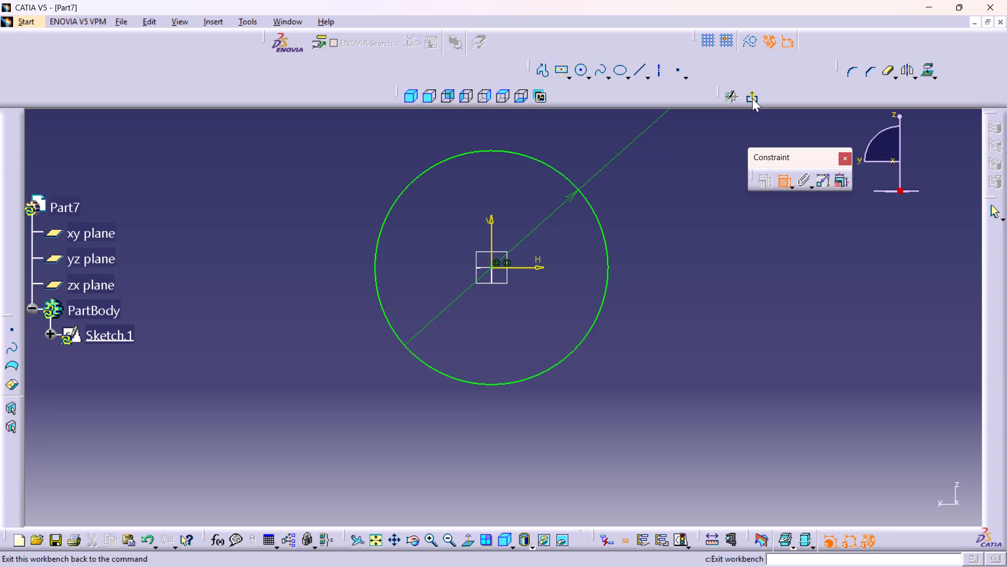
pyautogui.click(752, 98)
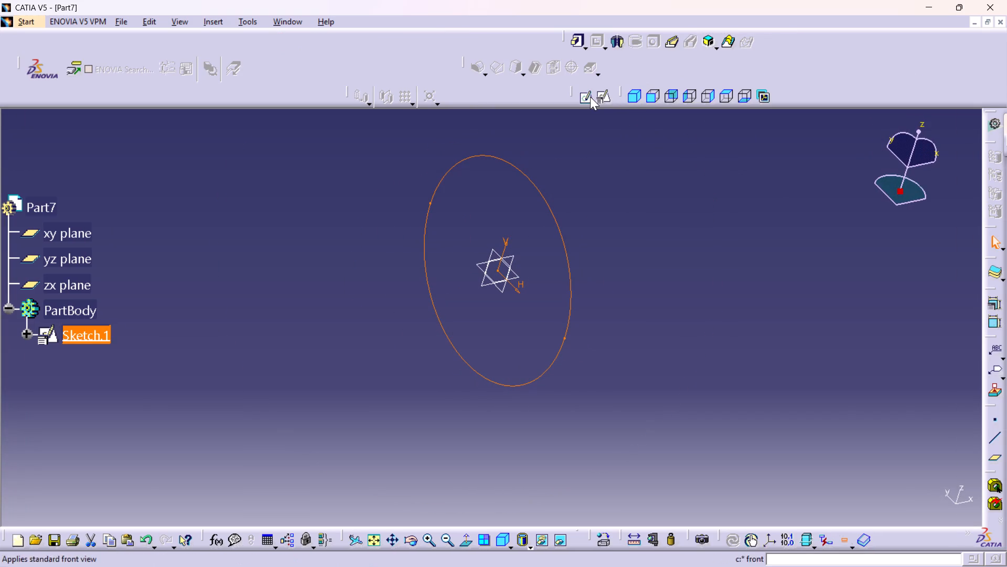
# Extrude the 80 mm circle as a pad with a length of 30 mm.
pyautogui.click(576, 39)
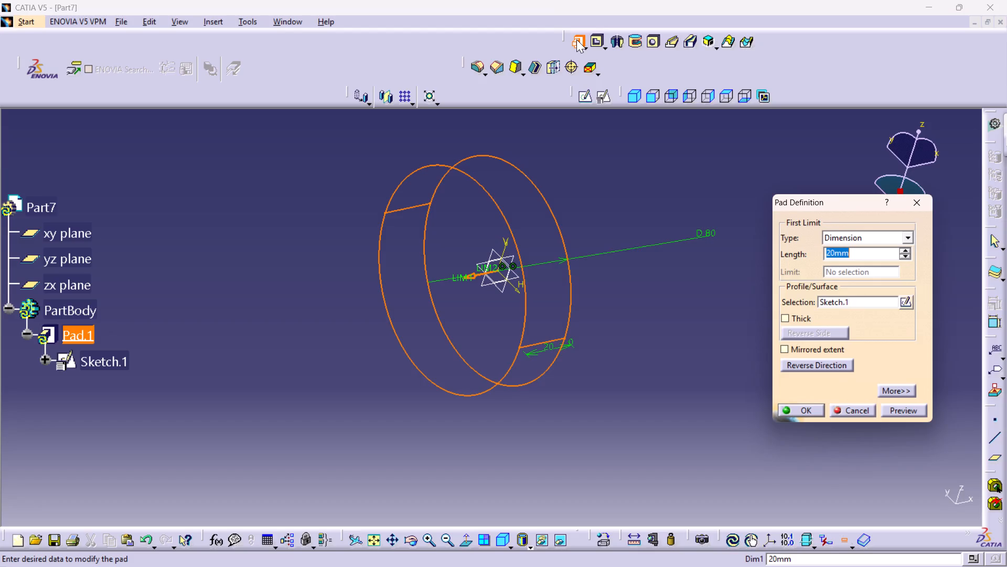
pyautogui.write('30')
pyautogui.press('Return')
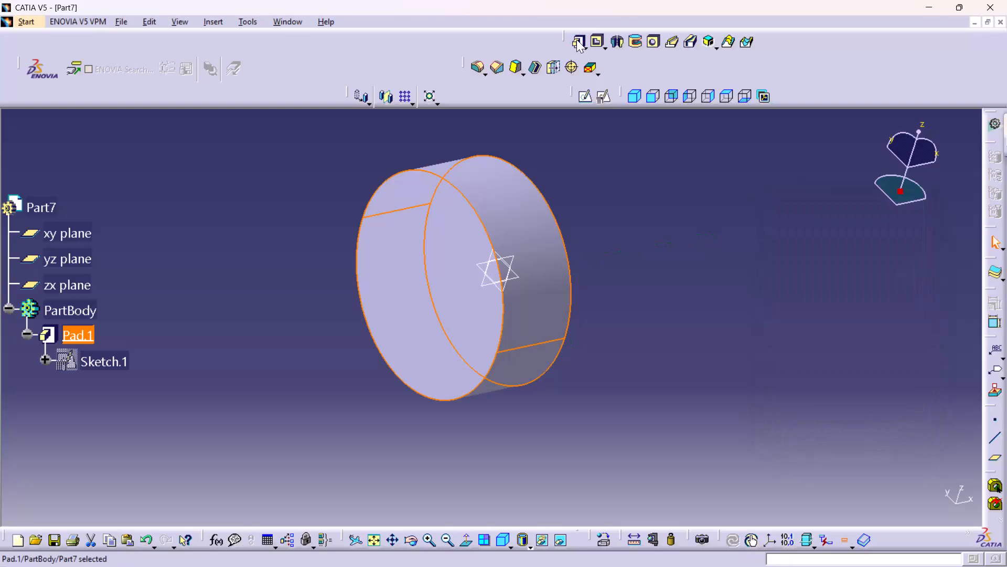
# Create a positioned sketch on the flat end face of the disc opposite the yz plane, keeping the implicit origin and orientation.
pyautogui.click(609, 304)
pyautogui.moveTo(646, 257); pyautogui.dragTo(683, 245, button='middle')
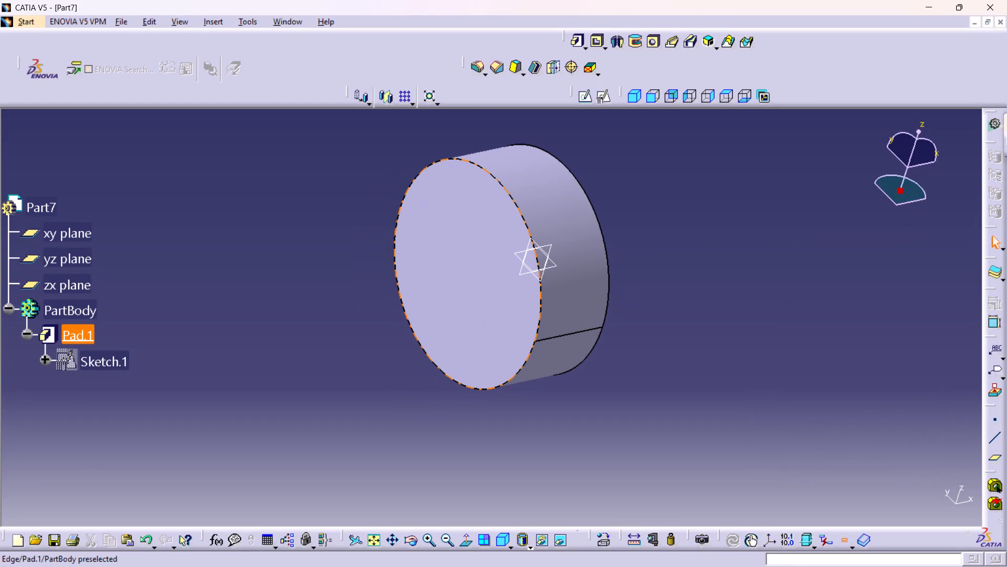
pyautogui.click(494, 213)
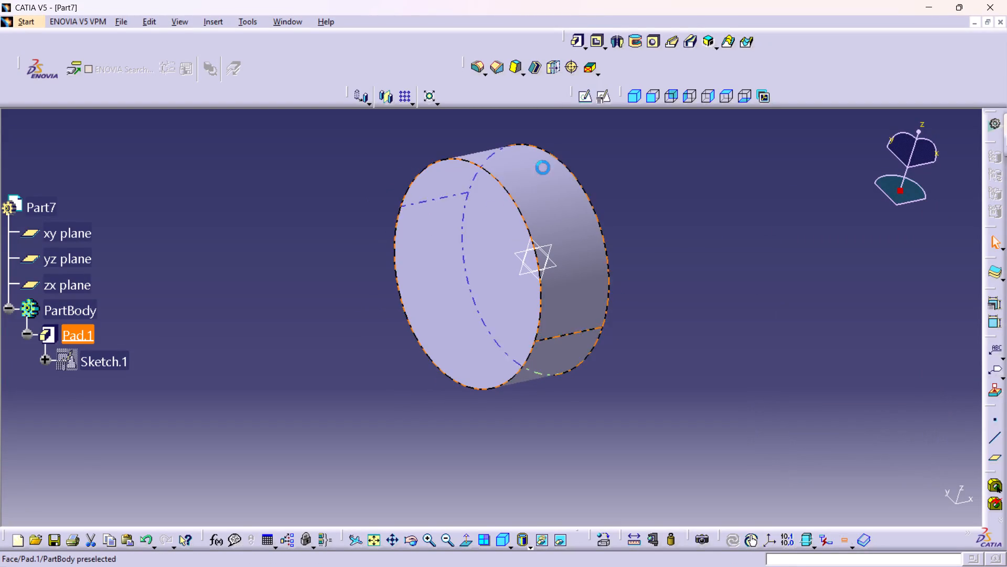
pyautogui.click(598, 95)
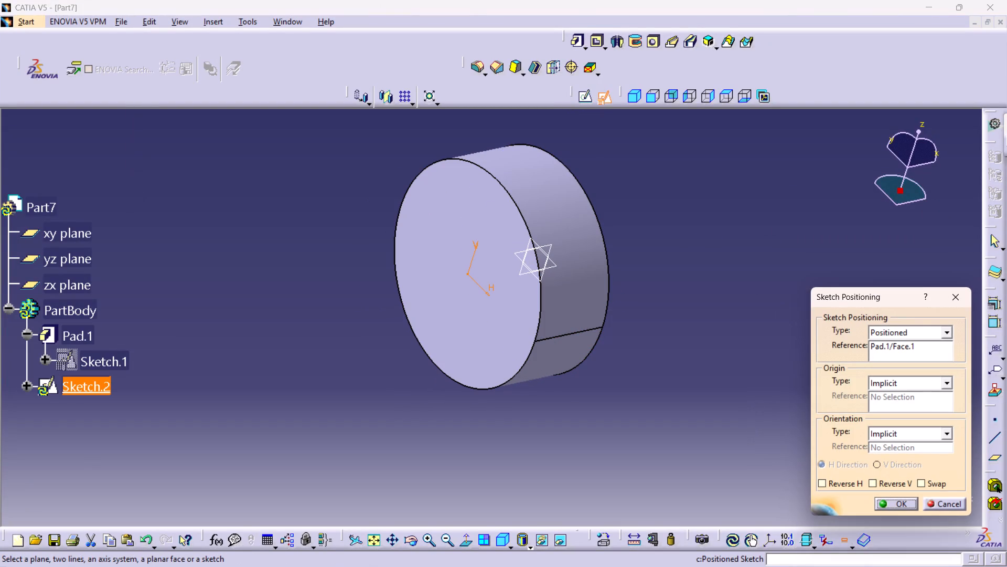
pyautogui.click(888, 500)
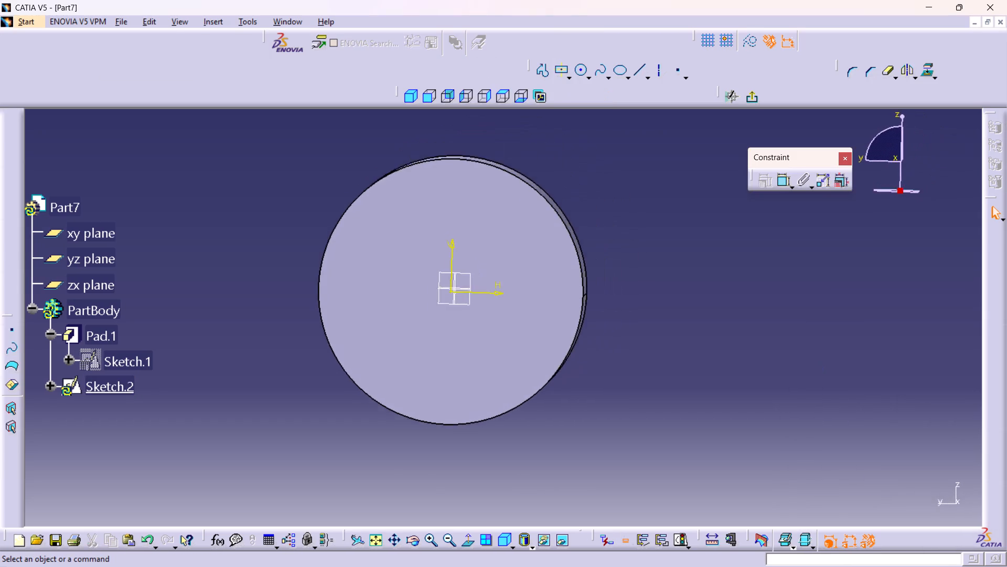
# Draw a circle about 55 mm in diameter centred on the sketch origin.
pyautogui.click(579, 69)
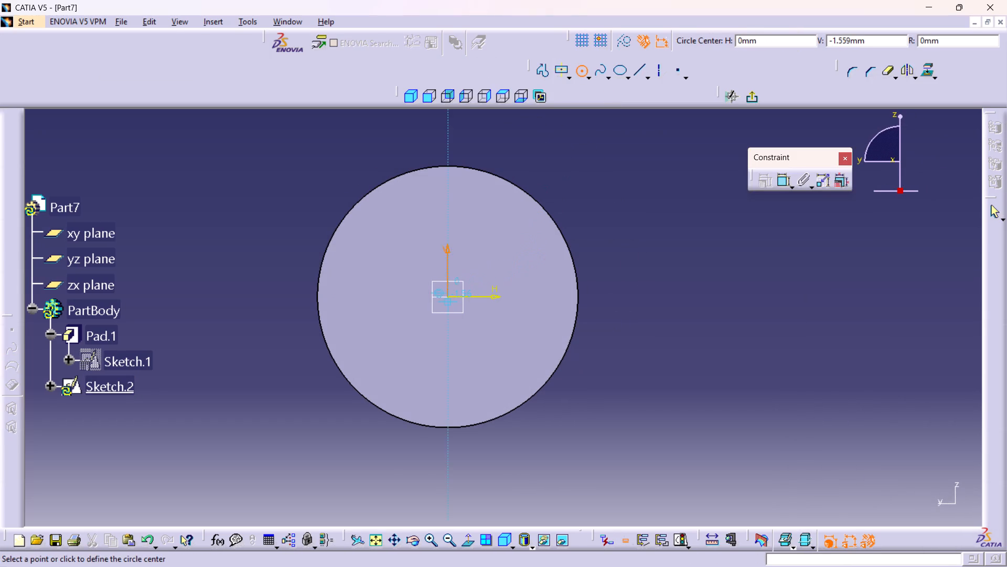
pyautogui.click(448, 297)
pyautogui.click(515, 356)
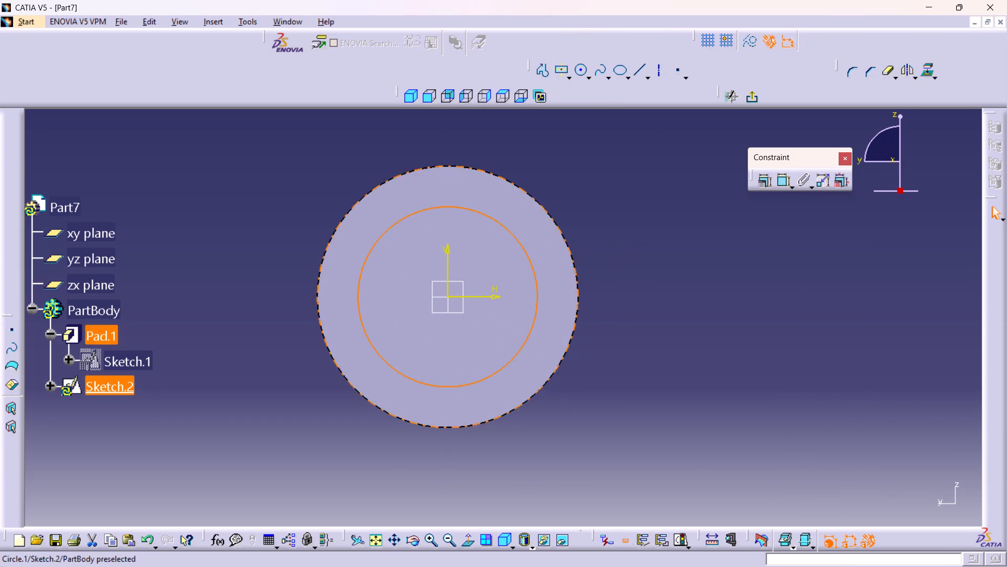
# Dimension the new circle's diameter, set it to 50 mm and exit the sketch.
pyautogui.doubleClick(781, 176)
pyautogui.click(691, 197)
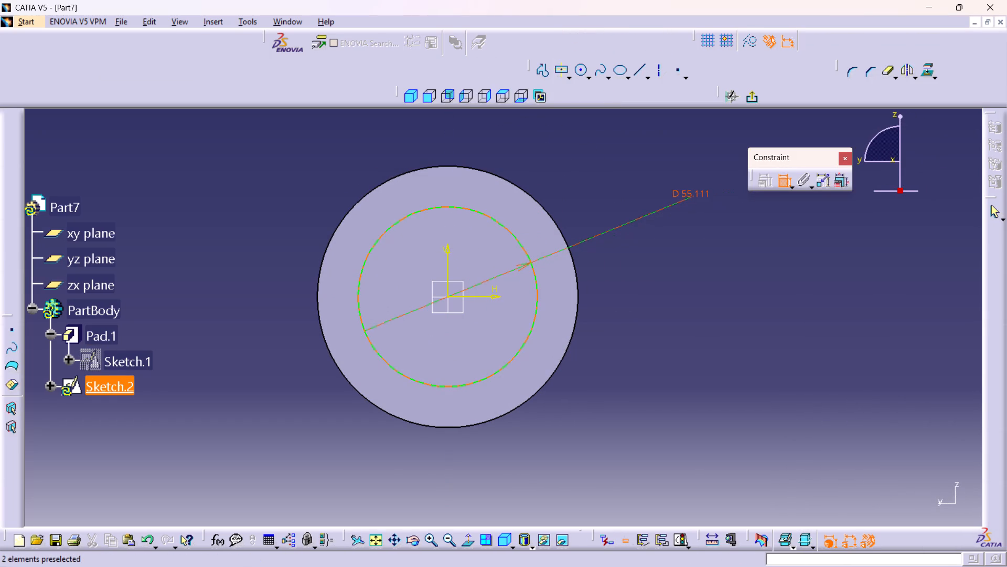
pyautogui.doubleClick(693, 193)
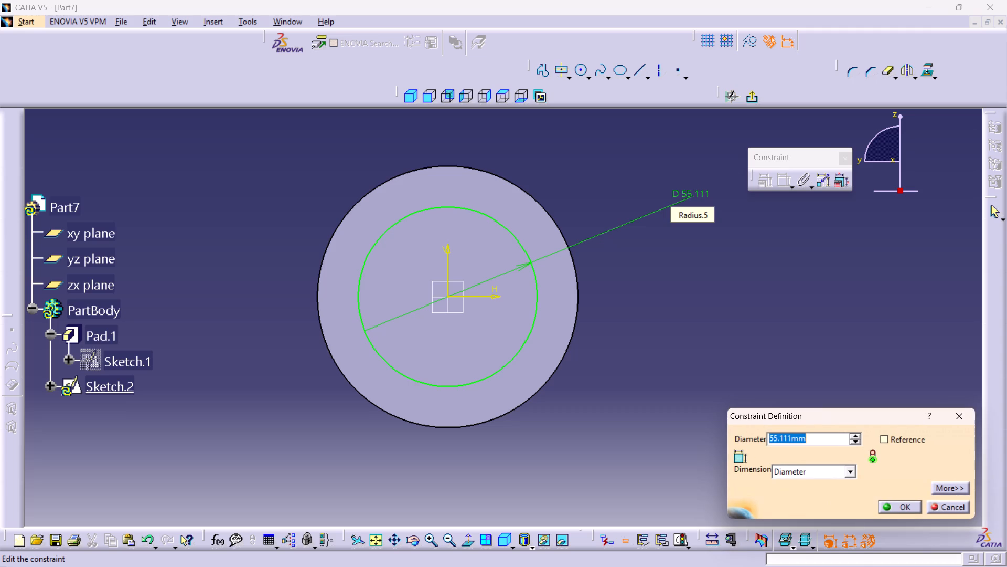
pyautogui.write('50')
pyautogui.press('Return')
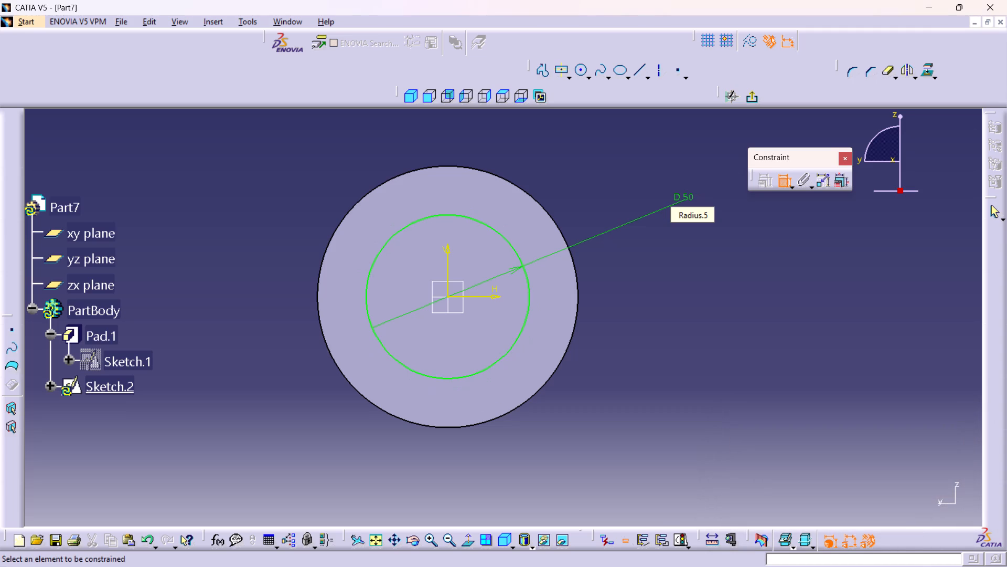
pyautogui.click(749, 92)
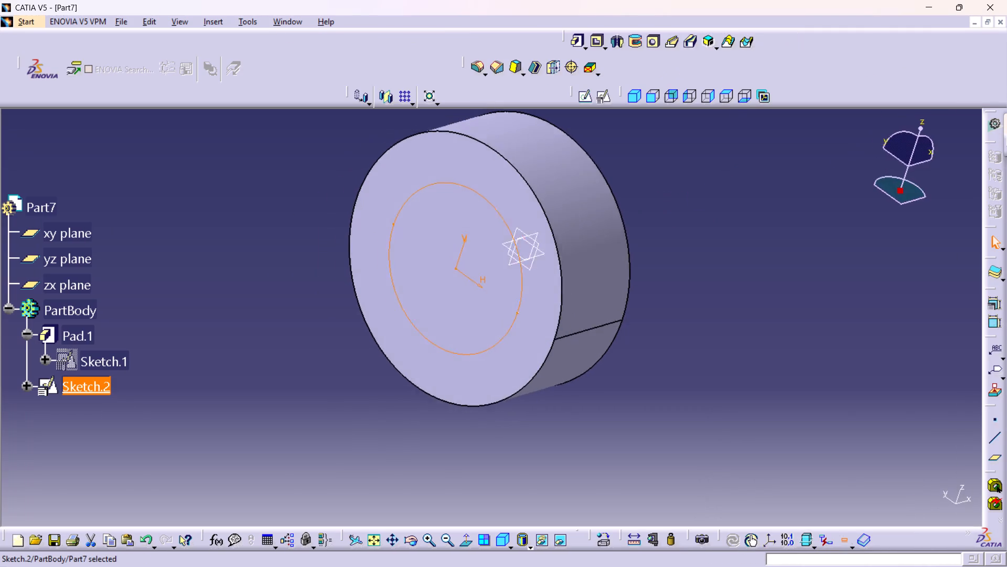
# Extrude the 50 mm circle outward from the disc as a pad with a length of 90 mm.
pyautogui.click(573, 41)
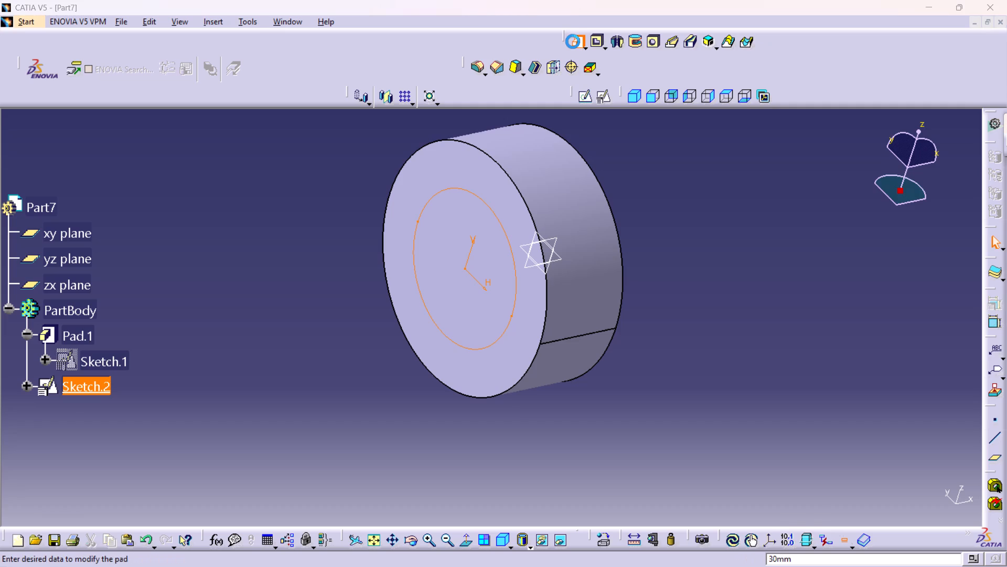
pyautogui.doubleClick(853, 255)
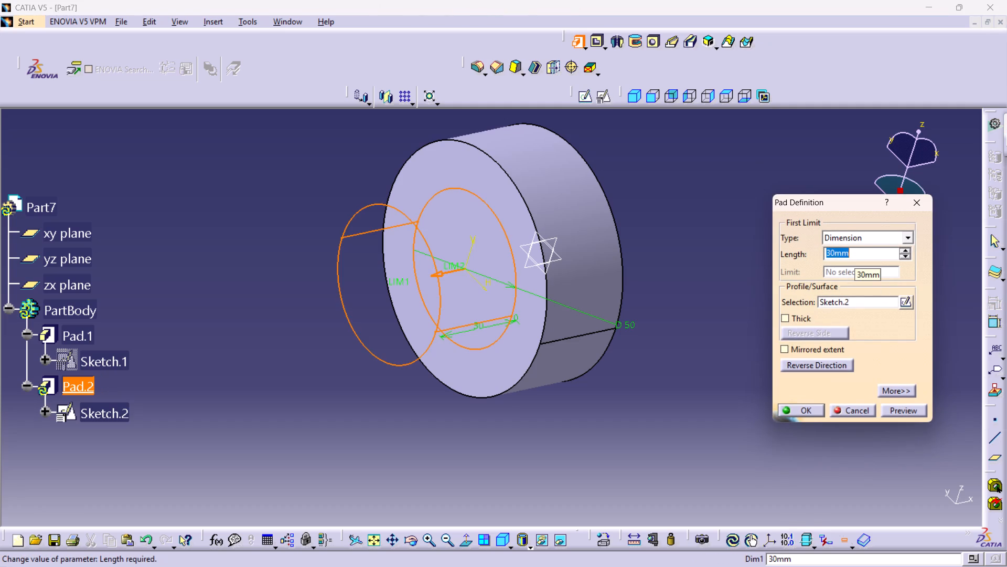
pyautogui.write('90')
pyautogui.press('Return')
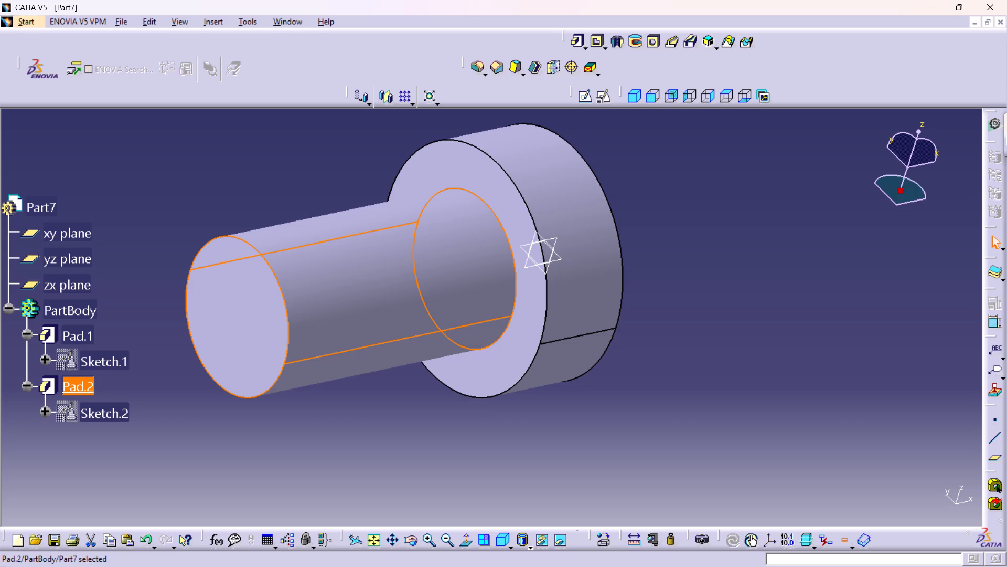
# Chamfer the circular edge at the shaft's free end with a length of 20 mm at 45 degrees.
pyautogui.click(327, 445)
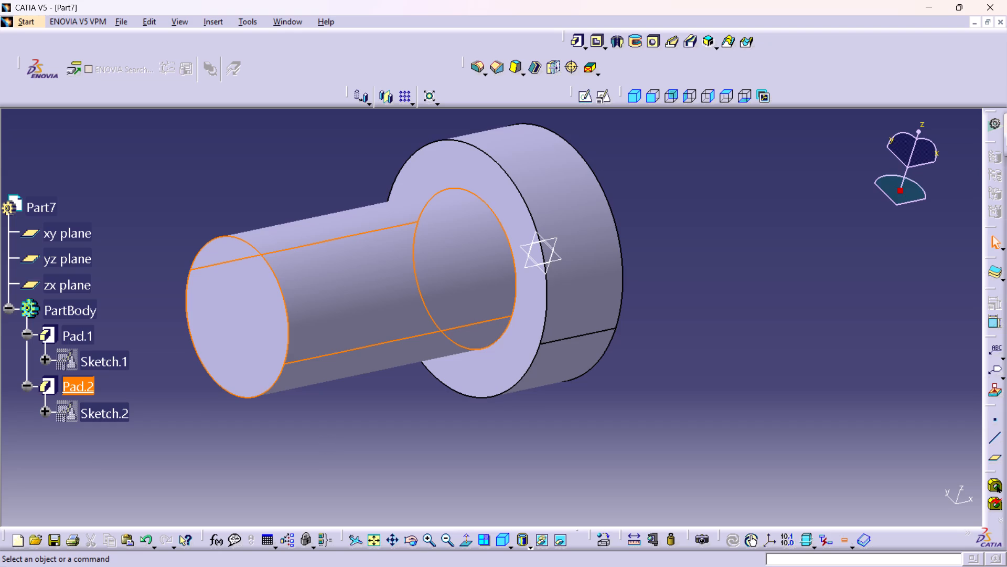
pyautogui.moveTo(371, 434); pyautogui.dragTo(493, 437, button='middle')
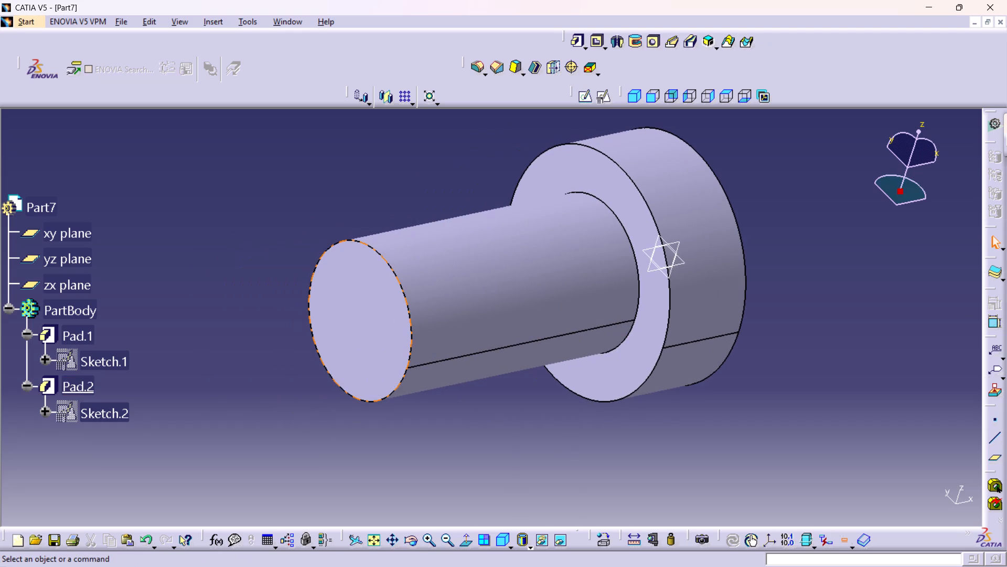
pyautogui.click(387, 262)
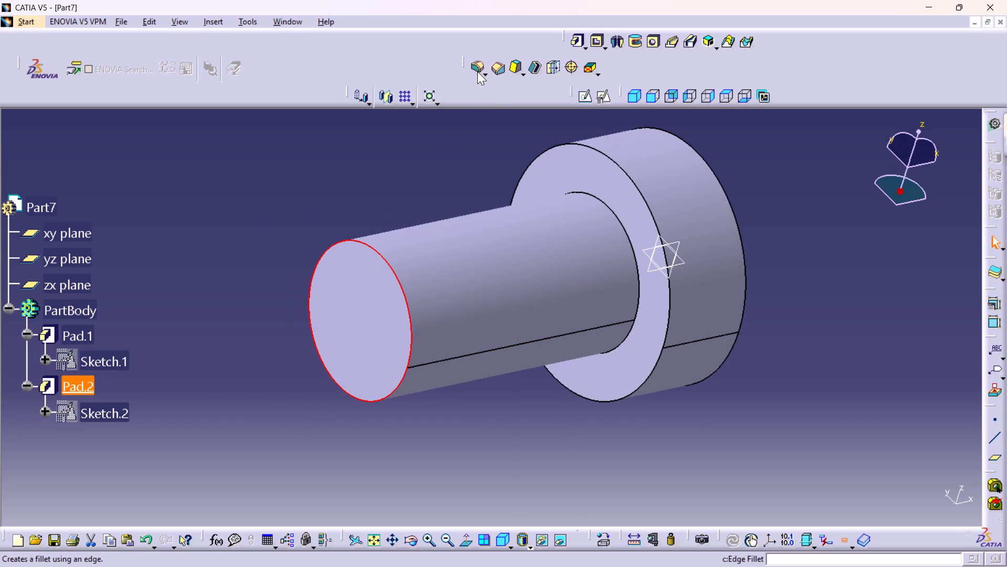
pyautogui.click(494, 66)
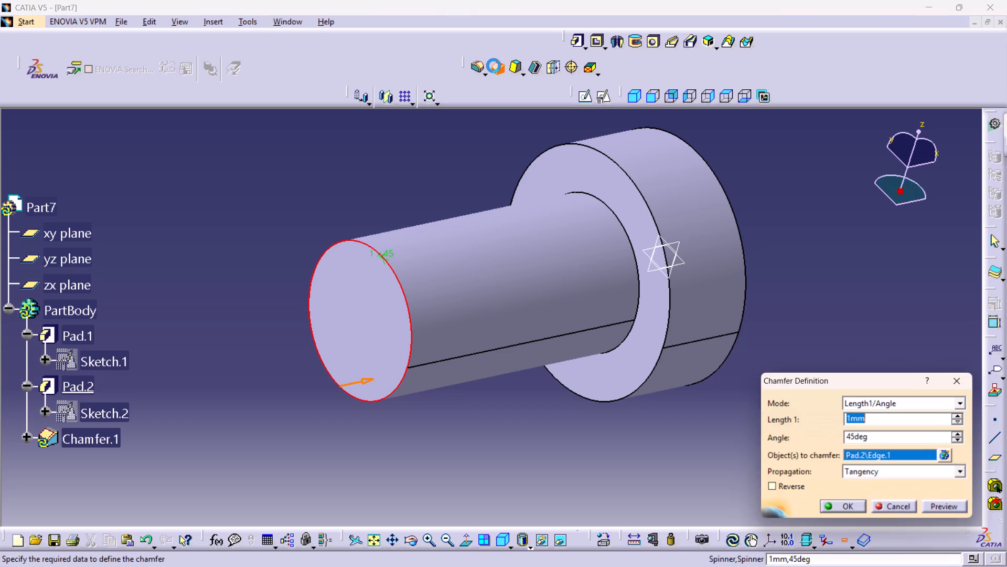
pyautogui.doubleClick(869, 416)
pyautogui.tripleClick(870, 416)
pyautogui.click(870, 416)
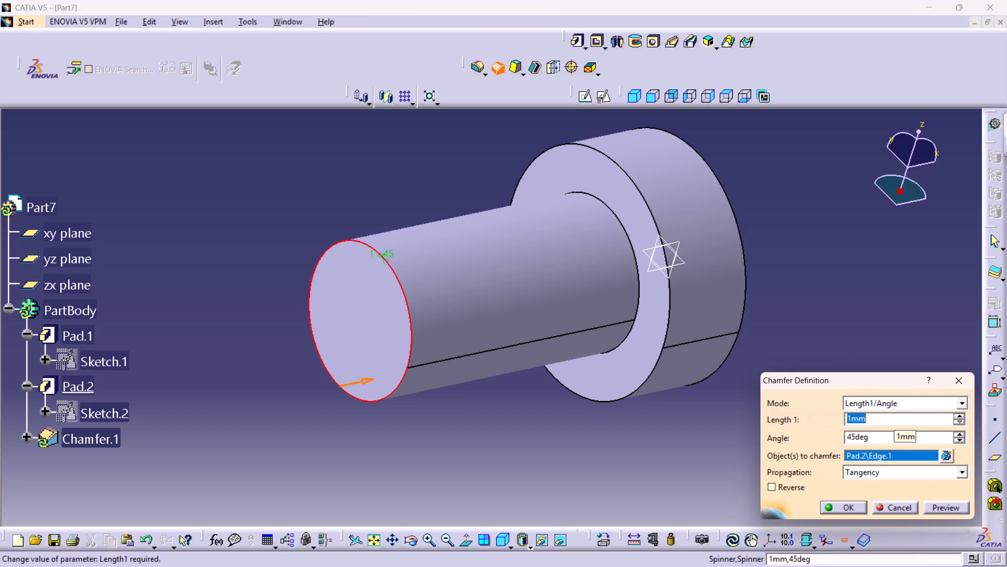
pyautogui.write('20')
pyautogui.press('Return')
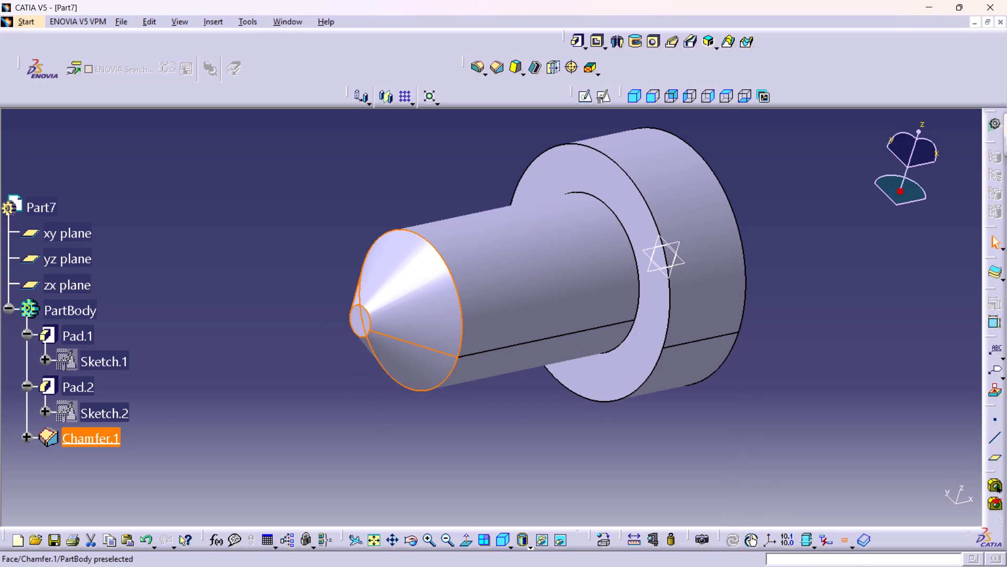
# Set the length of the shaft-end chamfer to 10 mm.
pyautogui.doubleClick(109, 442)
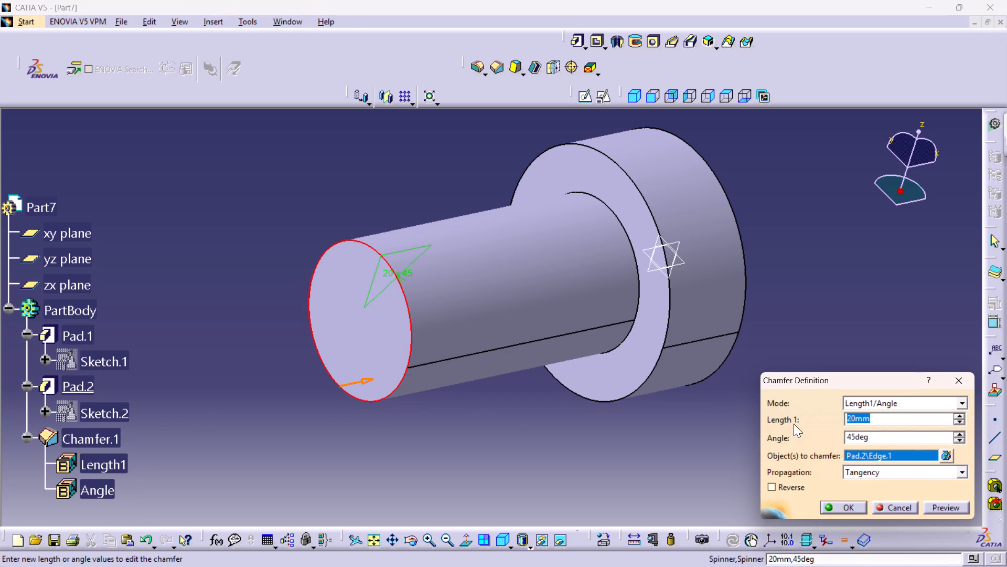
pyautogui.doubleClick(879, 415)
pyautogui.write('10')
pyautogui.press('Return')
pyautogui.click(493, 477)
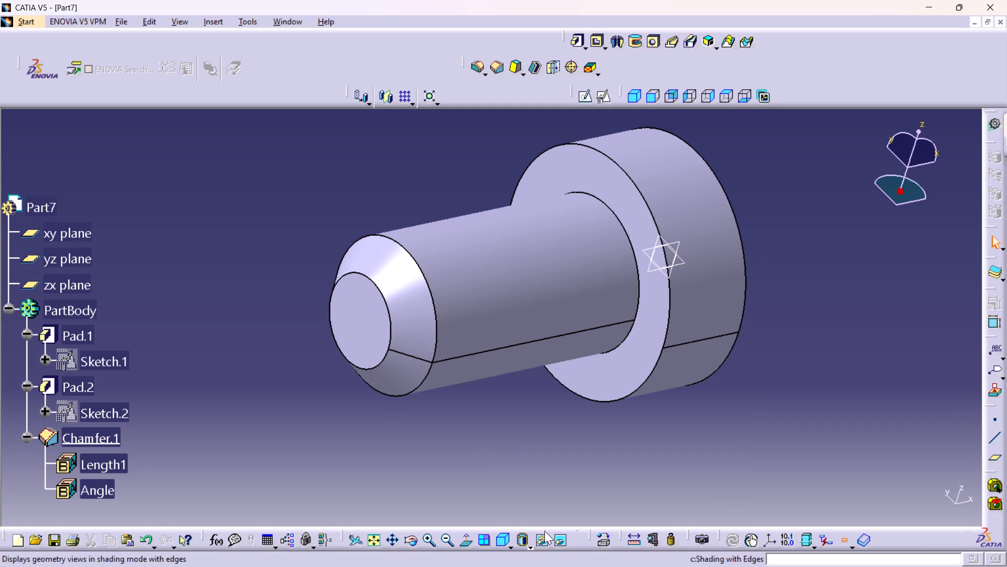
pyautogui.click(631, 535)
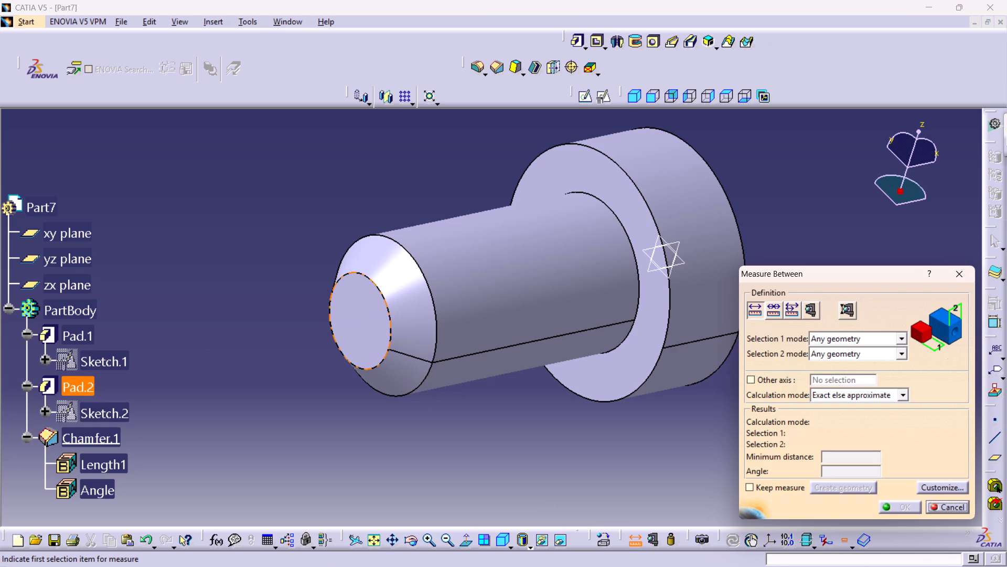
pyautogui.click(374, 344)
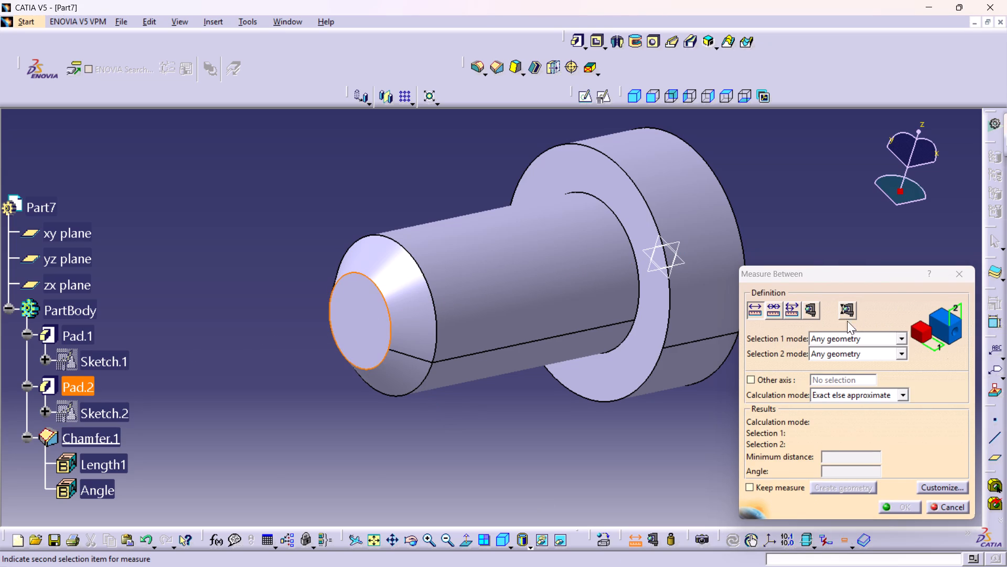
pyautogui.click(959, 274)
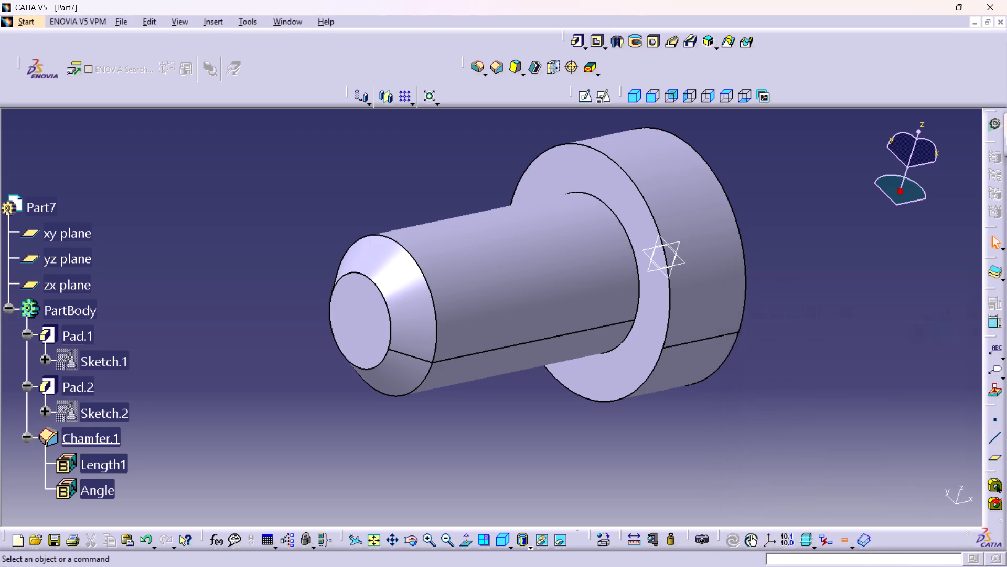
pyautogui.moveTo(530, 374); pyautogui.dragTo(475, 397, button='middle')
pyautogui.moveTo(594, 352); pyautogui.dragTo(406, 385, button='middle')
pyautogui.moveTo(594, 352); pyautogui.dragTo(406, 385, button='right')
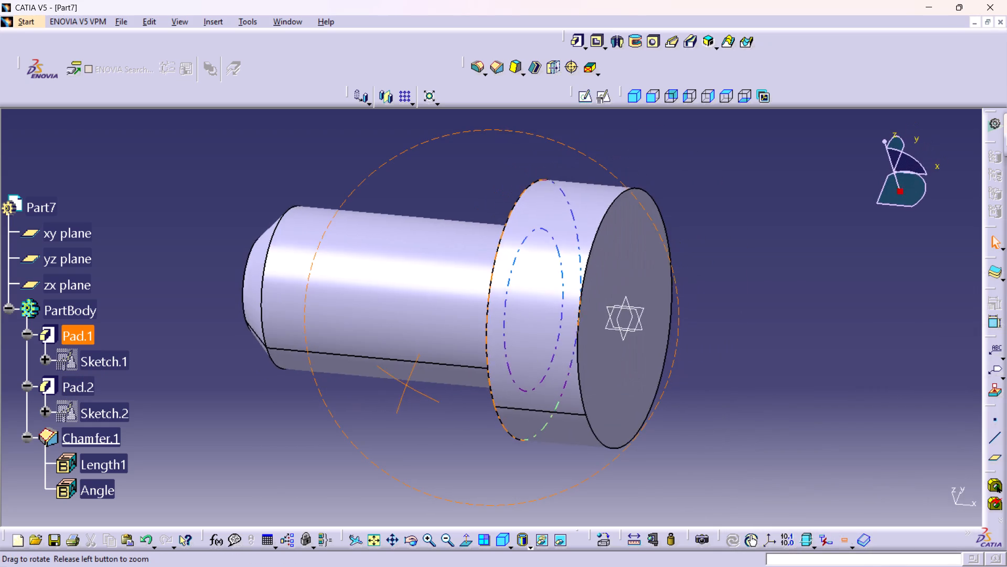
# Chamfer the outer circular edge of the flange's free face with a length of 15 mm at 45 degrees.
pyautogui.moveTo(406, 385); pyautogui.dragTo(392, 364, button='right')
pyautogui.moveTo(406, 385); pyautogui.dragTo(392, 364, button='middle')
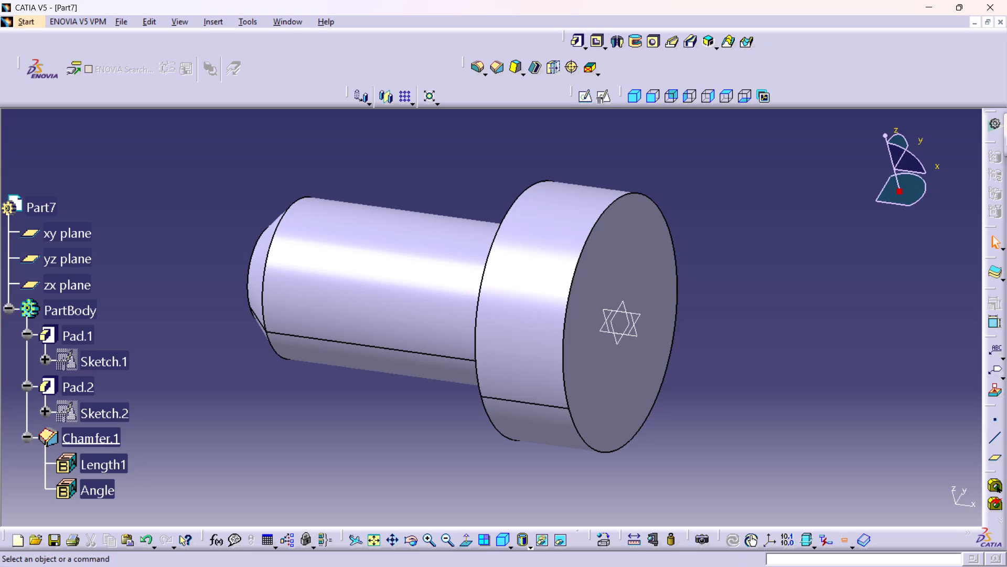
pyautogui.click(562, 371)
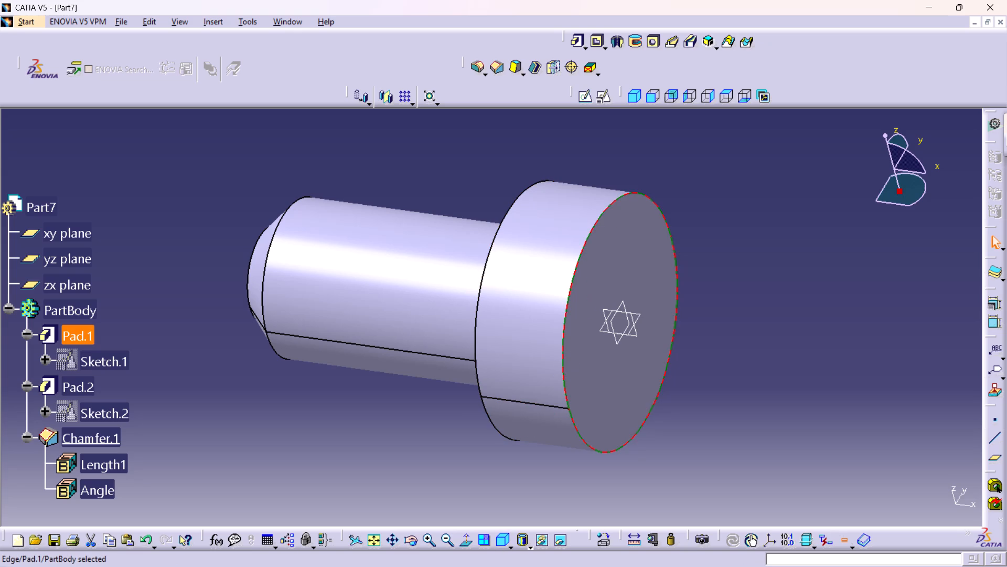
pyautogui.click(495, 70)
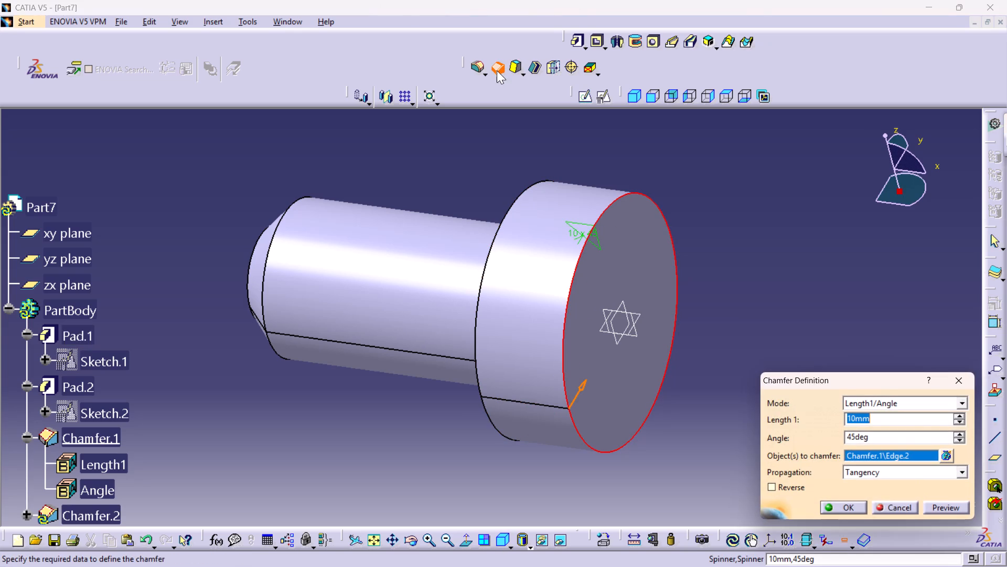
pyautogui.doubleClick(875, 419)
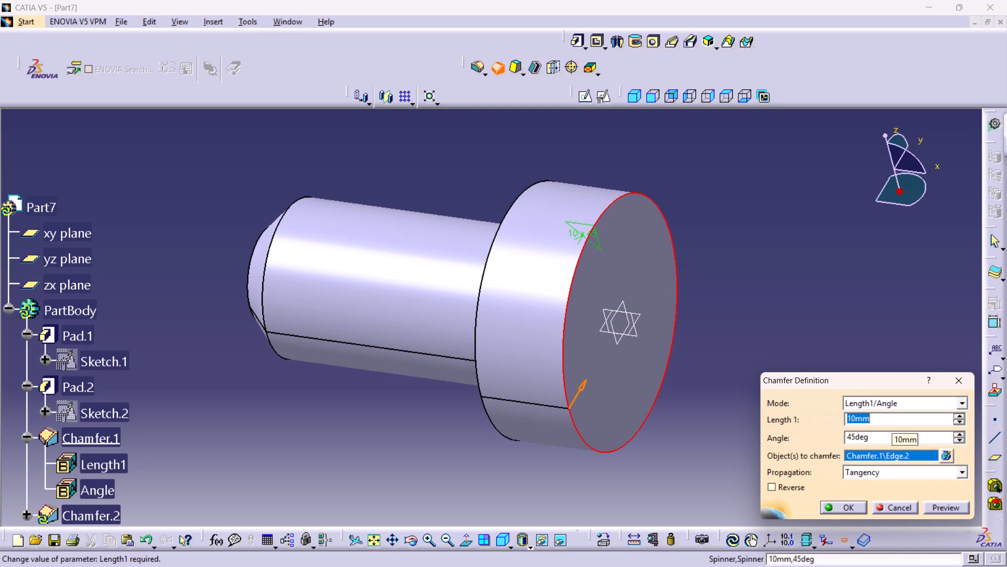
pyautogui.write('15')
pyautogui.press('Return')
pyautogui.click(754, 416)
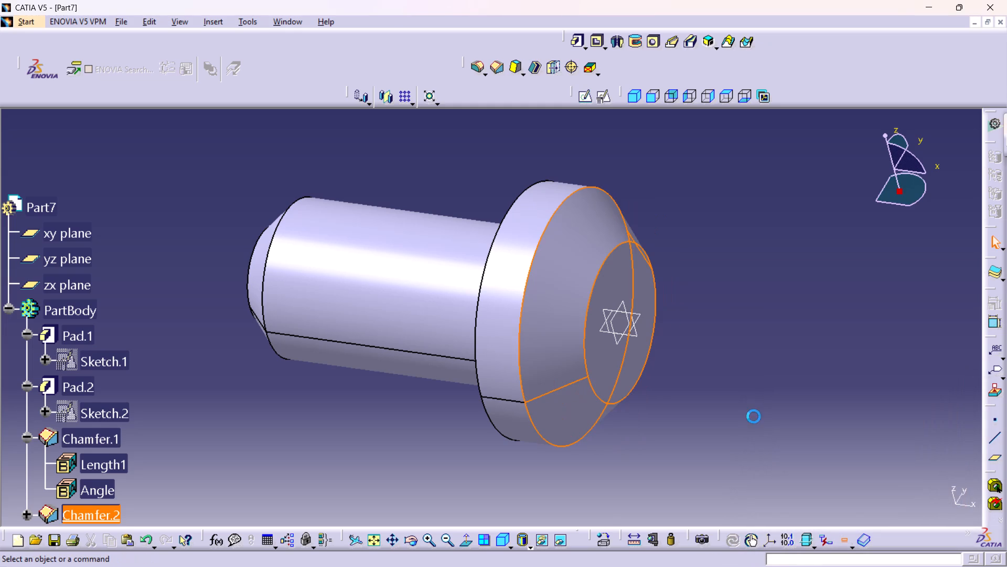
# Examine the part from several sides, including the isometric view, and check the shaft-end chamfer's definition.
pyautogui.moveTo(613, 365); pyautogui.dragTo(412, 318, button='middle')
pyautogui.moveTo(613, 365); pyautogui.dragTo(412, 318, button='right')
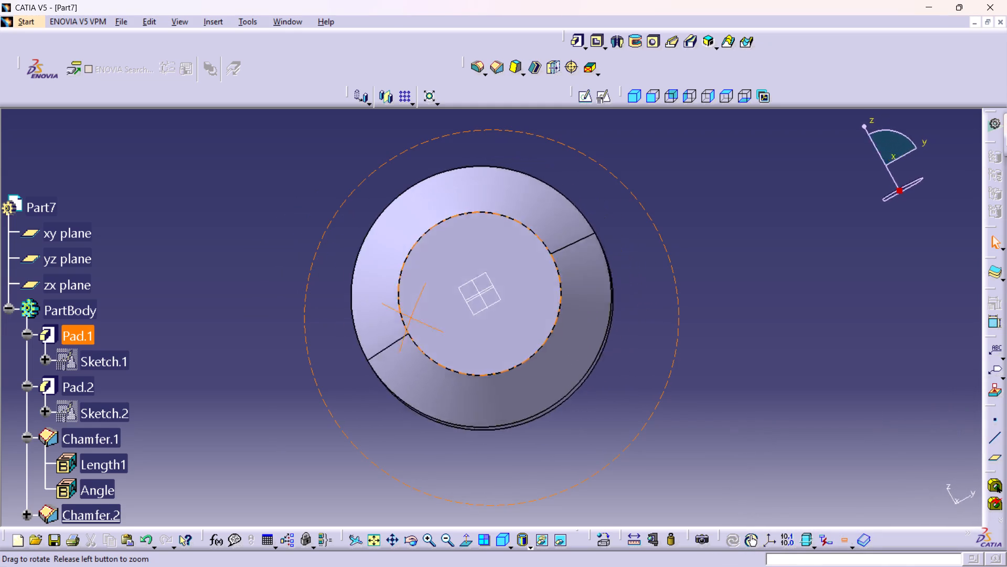
pyautogui.moveTo(412, 318); pyautogui.dragTo(708, 221, button='right')
pyautogui.moveTo(412, 318); pyautogui.dragTo(708, 221, button='middle')
pyautogui.moveTo(504, 290); pyautogui.dragTo(420, 392, button='middle')
pyautogui.moveTo(504, 290); pyautogui.dragTo(422, 392, button='right')
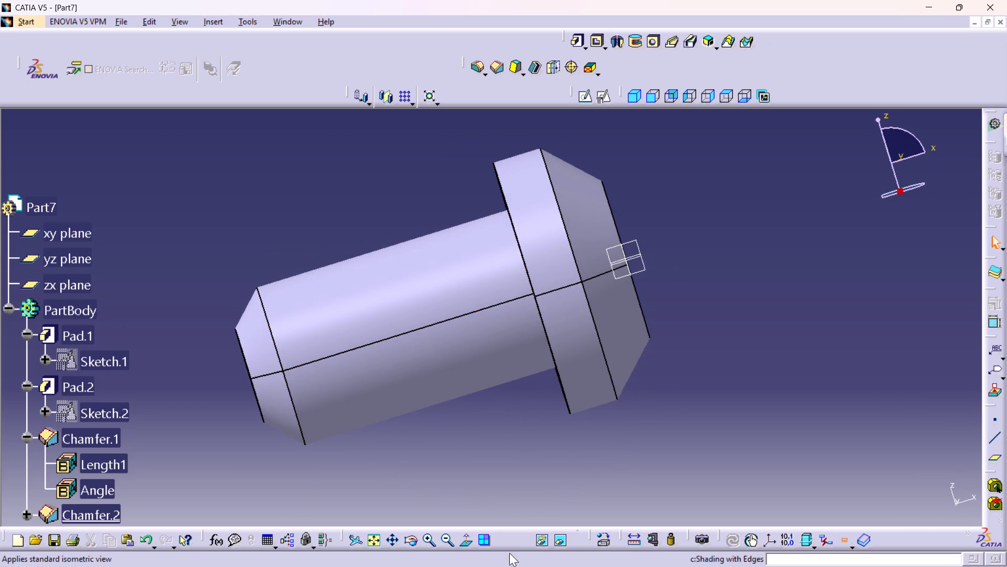
pyautogui.click(501, 547)
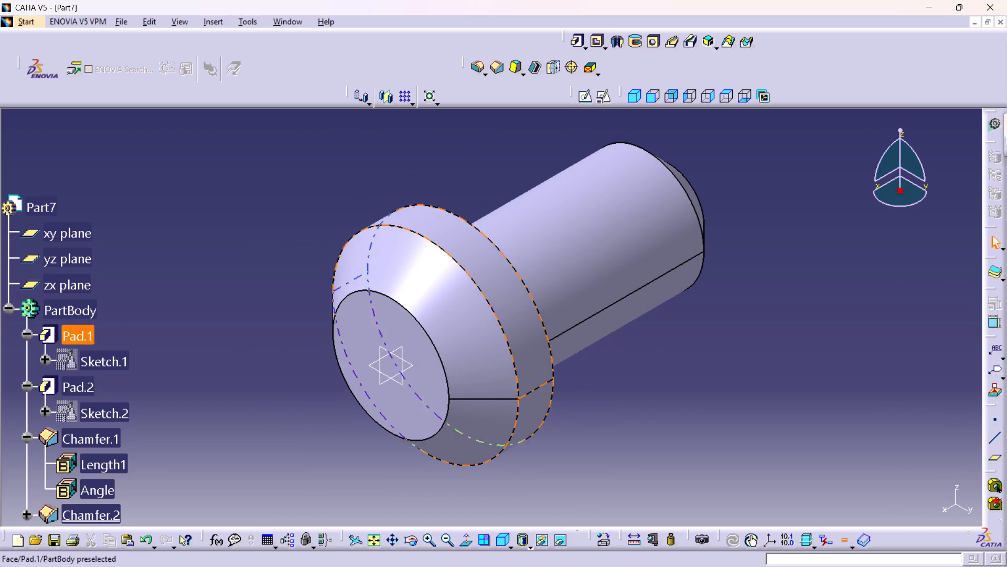
pyautogui.moveTo(627, 391); pyautogui.dragTo(393, 426, button='middle')
pyautogui.moveTo(627, 391); pyautogui.dragTo(393, 426, button='right')
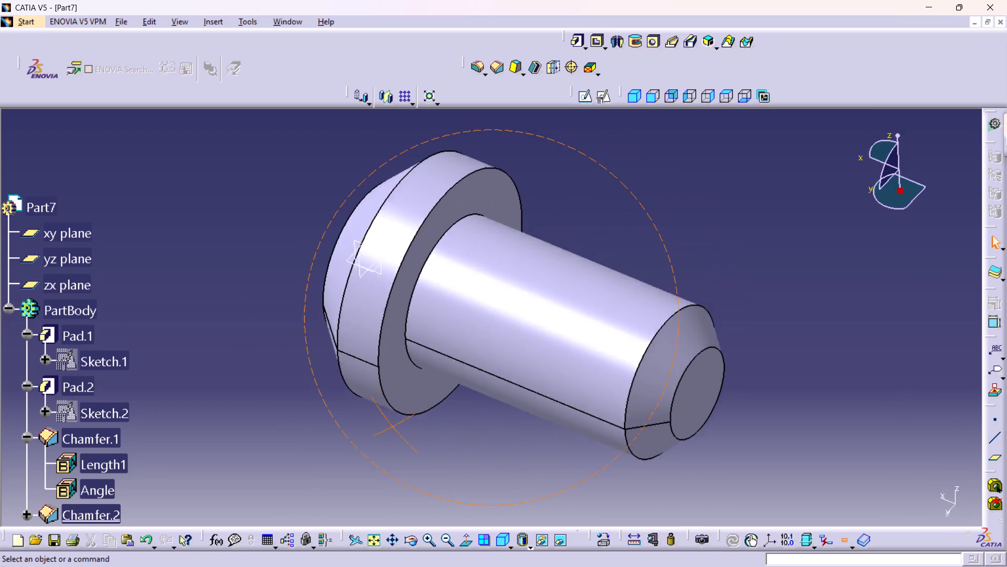
pyautogui.moveTo(393, 426); pyautogui.dragTo(722, 280, button='middle')
pyautogui.moveTo(393, 426); pyautogui.dragTo(722, 280, button='right')
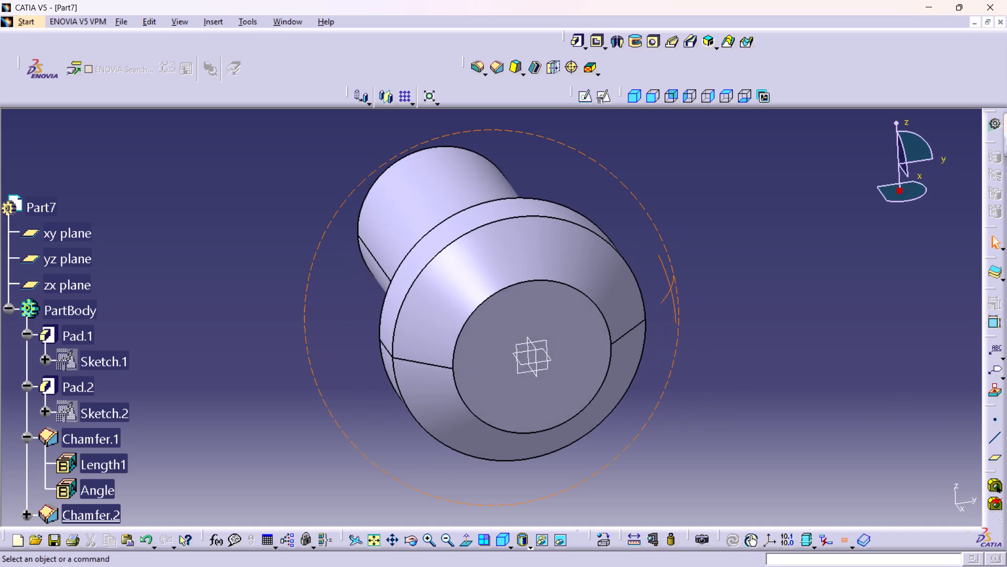
pyautogui.moveTo(722, 280); pyautogui.dragTo(751, 274, button='middle')
pyautogui.moveTo(722, 280); pyautogui.dragTo(751, 274, button='right')
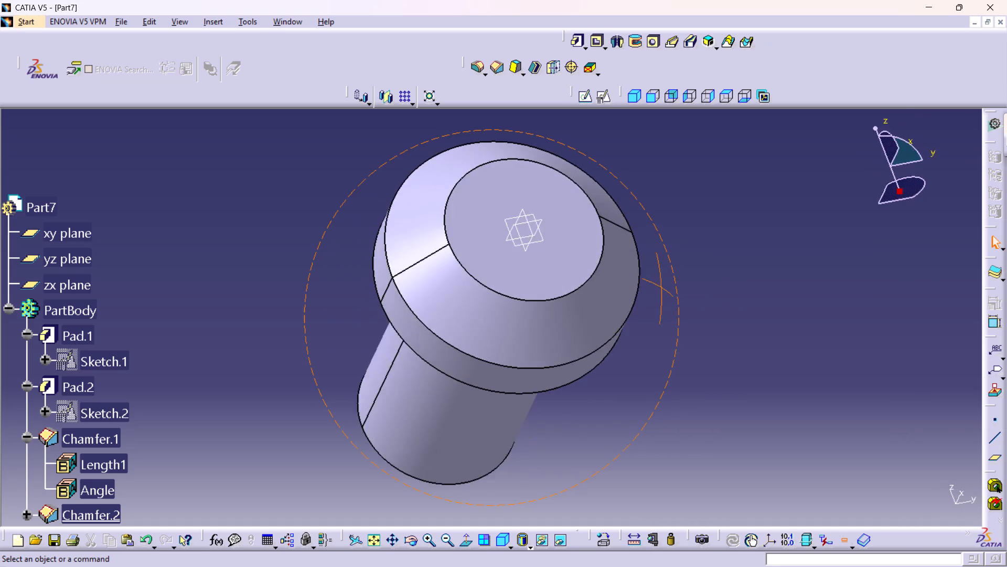
pyautogui.moveTo(751, 274); pyautogui.dragTo(712, 349, button='middle')
pyautogui.moveTo(751, 274); pyautogui.dragTo(712, 349, button='right')
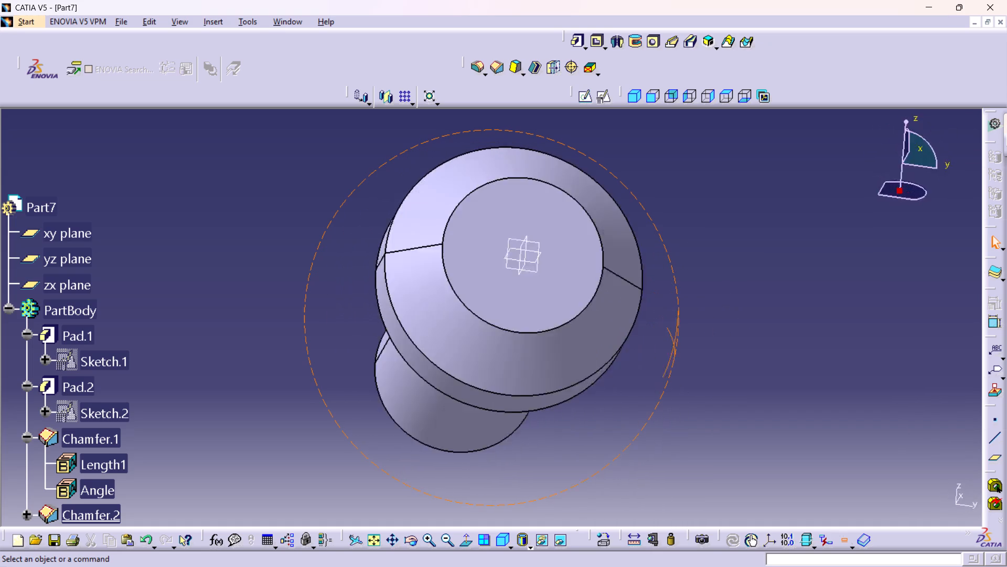
pyautogui.moveTo(712, 349); pyautogui.dragTo(846, 372, button='right')
pyautogui.moveTo(712, 349); pyautogui.dragTo(846, 372, button='middle')
pyautogui.scroll(-2, 94, 409)
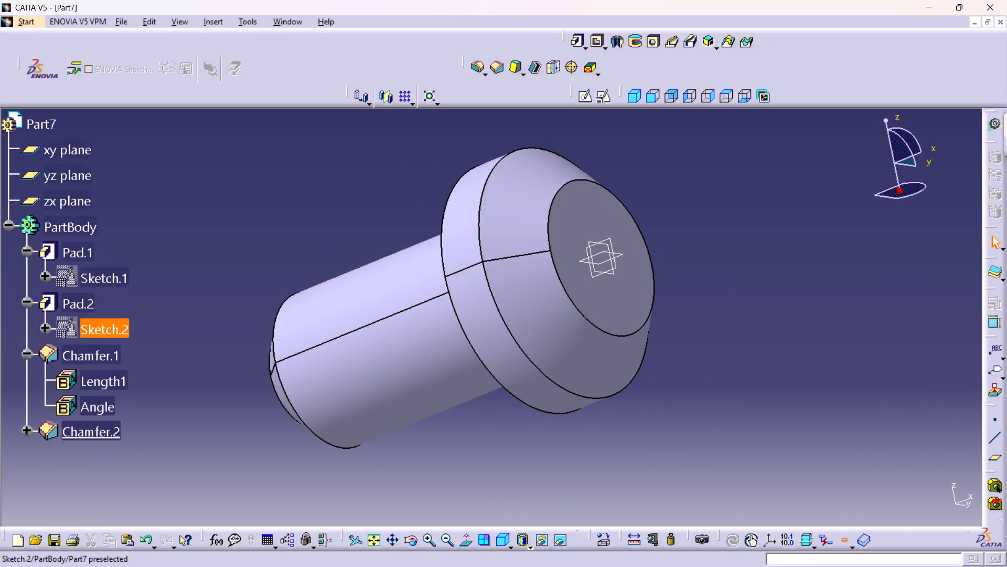
pyautogui.doubleClick(70, 357)
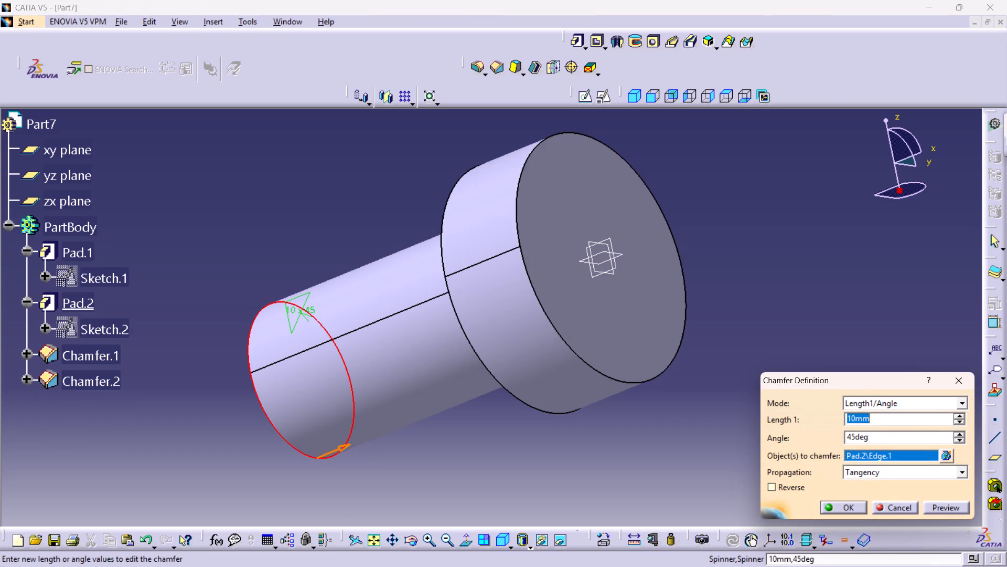
pyautogui.click(966, 379)
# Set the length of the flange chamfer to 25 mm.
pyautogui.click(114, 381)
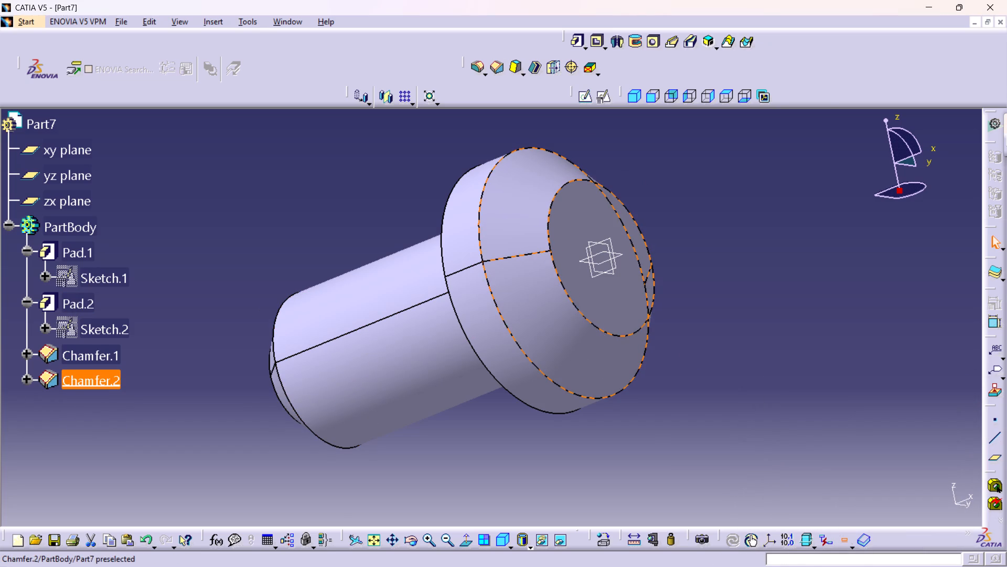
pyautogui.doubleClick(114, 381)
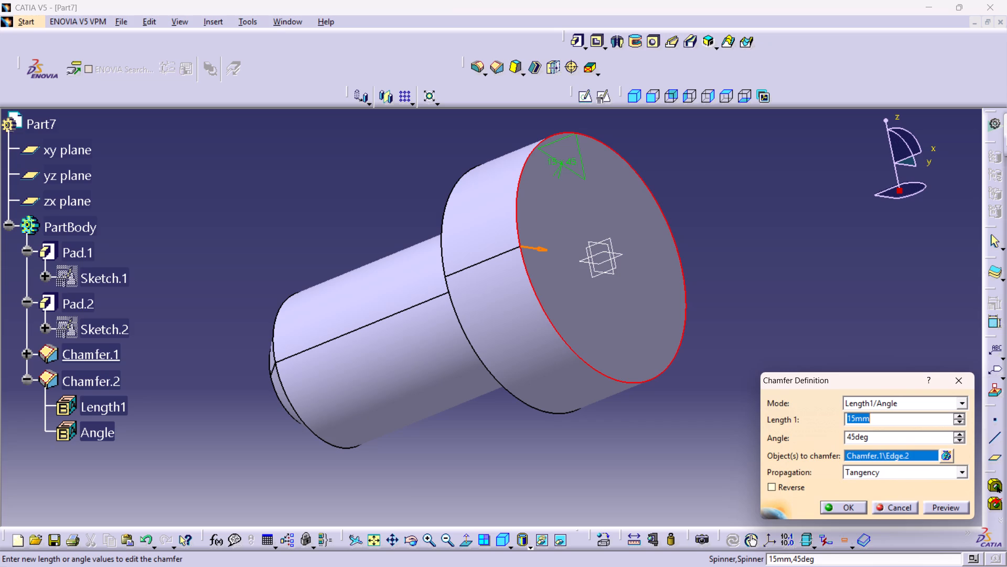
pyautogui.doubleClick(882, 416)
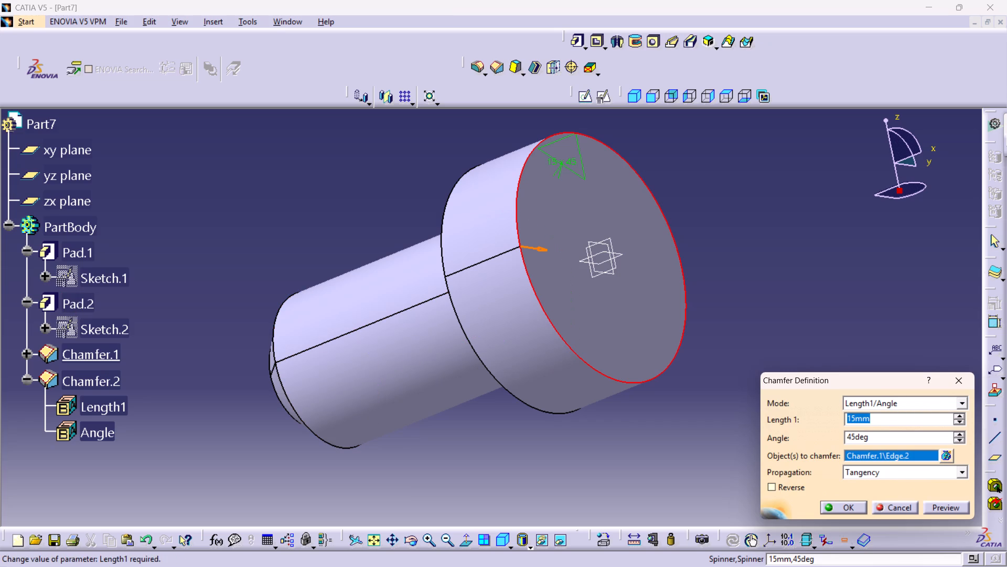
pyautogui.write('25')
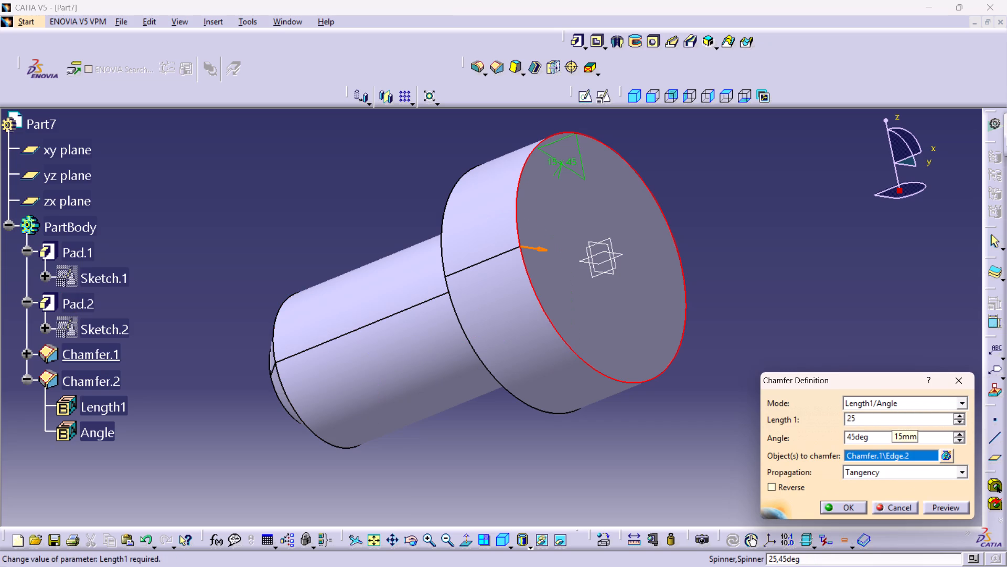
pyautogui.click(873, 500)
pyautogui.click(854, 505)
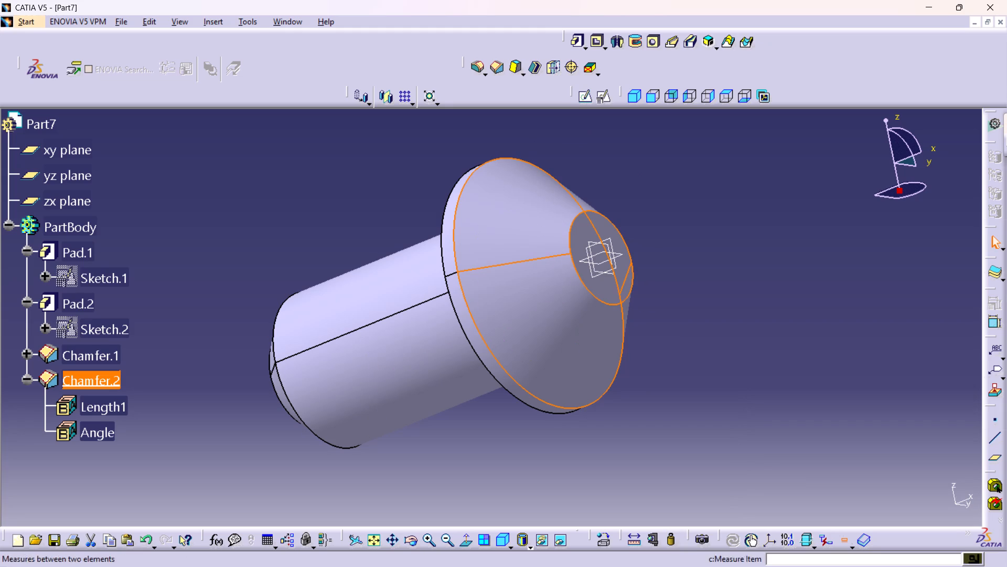
# Set the length of the flange chamfer to 15 mm.
pyautogui.doubleClick(97, 381)
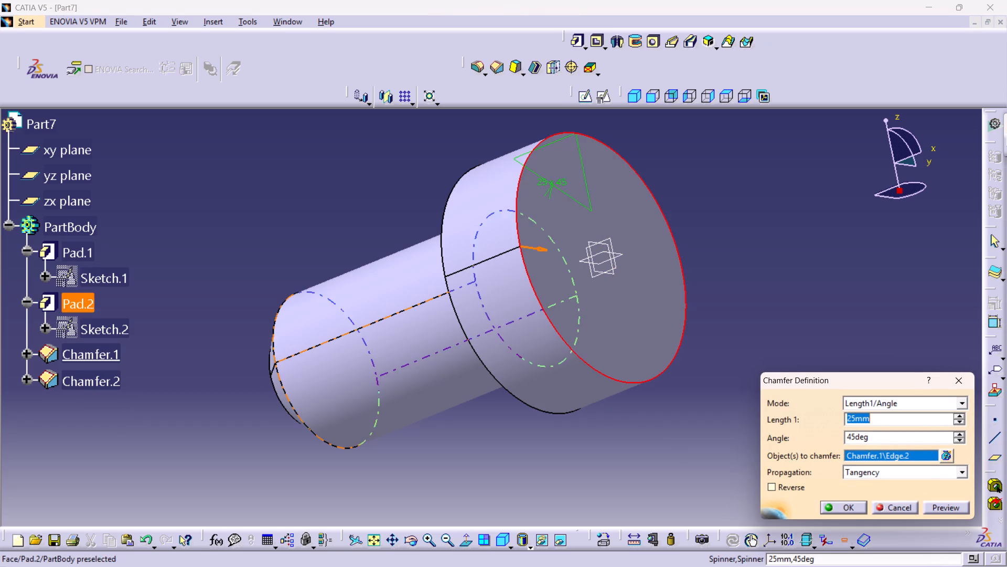
pyautogui.doubleClick(878, 418)
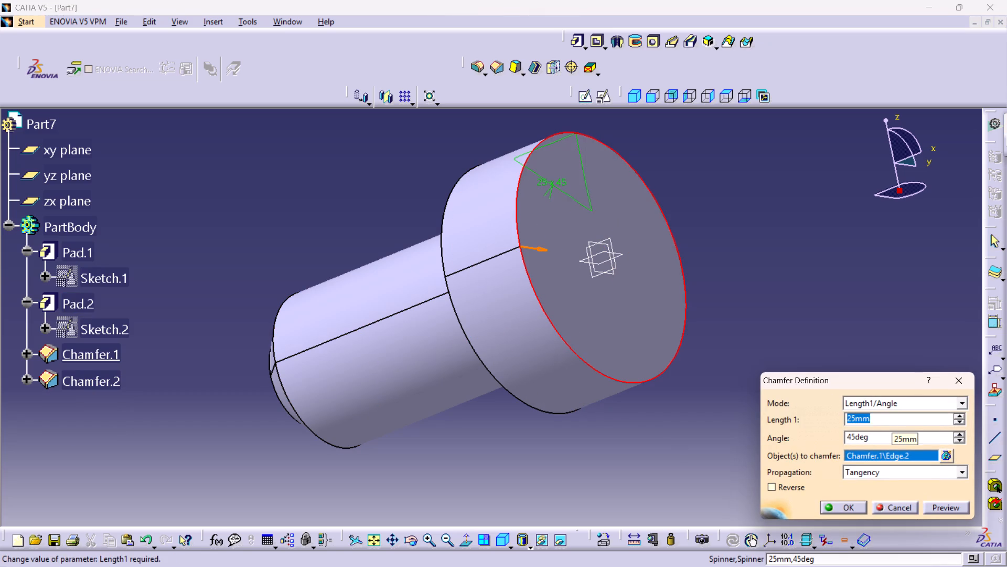
pyautogui.write('15')
pyautogui.press('Return')
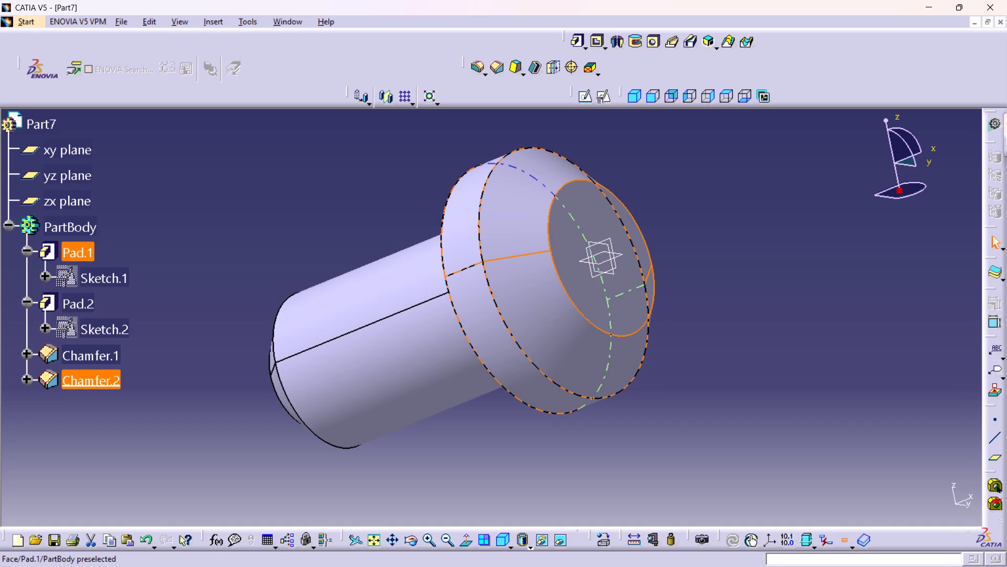
# Open the flange pad's definition and its profile sketch for editing.
pyautogui.doubleClick(480, 337)
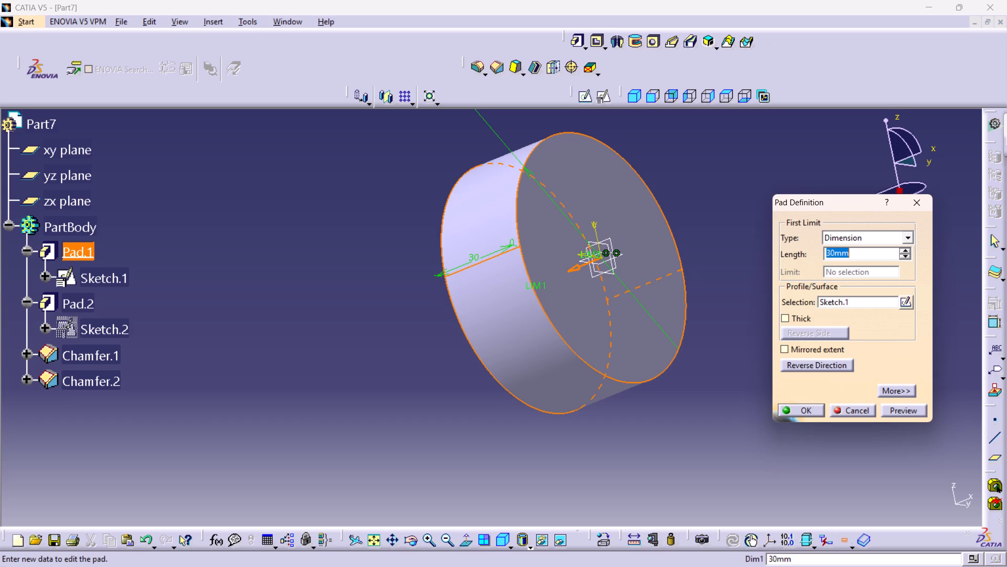
pyautogui.doubleClick(115, 278)
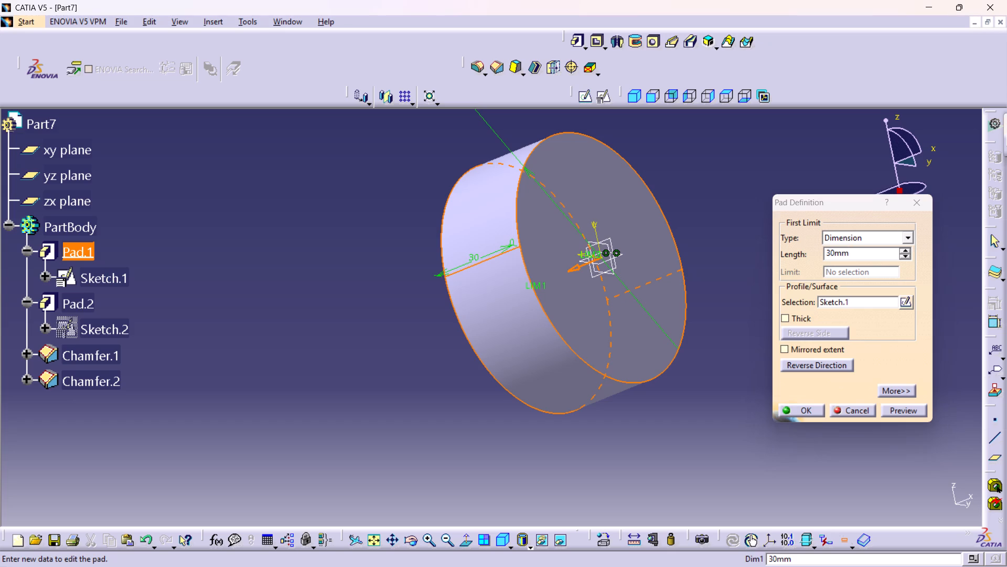
pyautogui.doubleClick(115, 278)
pyautogui.doubleClick(906, 302)
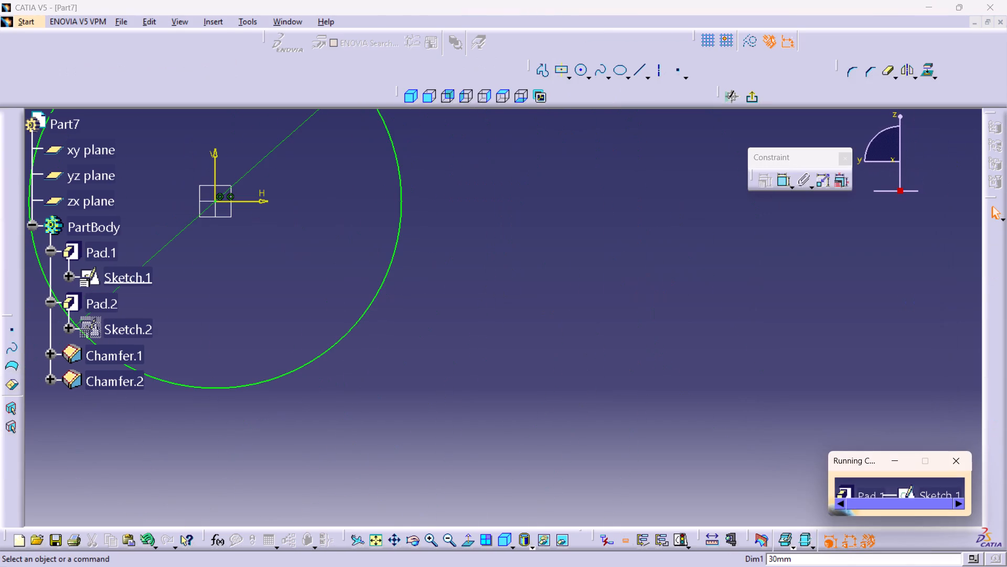
pyautogui.moveTo(613, 225); pyautogui.dragTo(634, 297, button='middle')
pyautogui.rightClick(613, 225)
pyautogui.moveTo(605, 204); pyautogui.dragTo(617, 252, button='middle')
pyautogui.rightClick(605, 204)
pyautogui.moveTo(610, 222); pyautogui.dragTo(616, 246, button='middle')
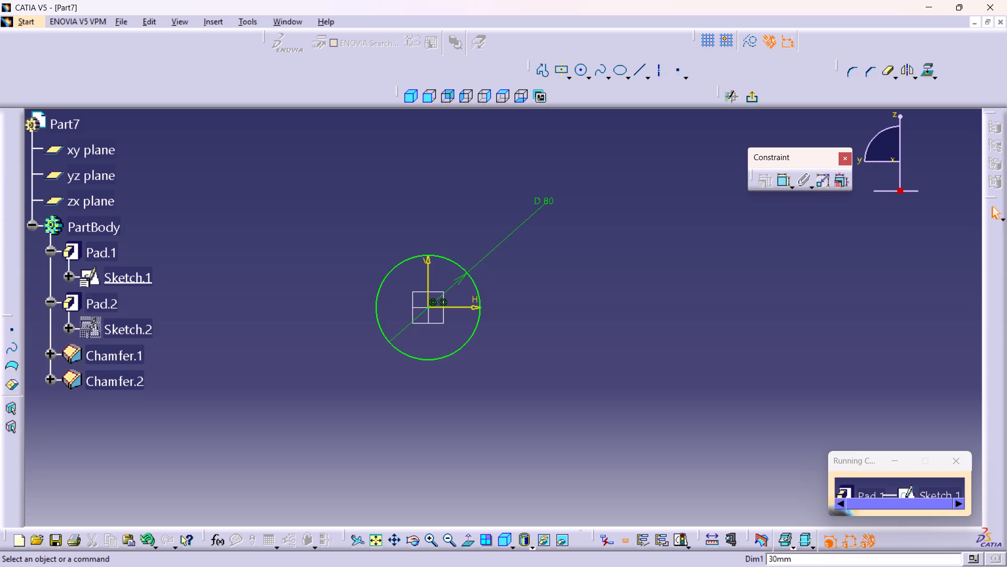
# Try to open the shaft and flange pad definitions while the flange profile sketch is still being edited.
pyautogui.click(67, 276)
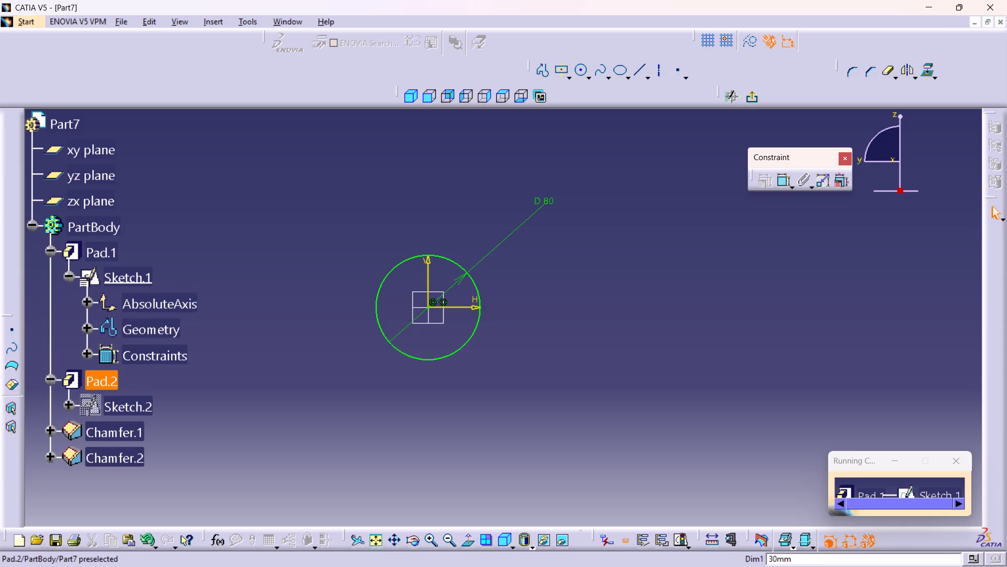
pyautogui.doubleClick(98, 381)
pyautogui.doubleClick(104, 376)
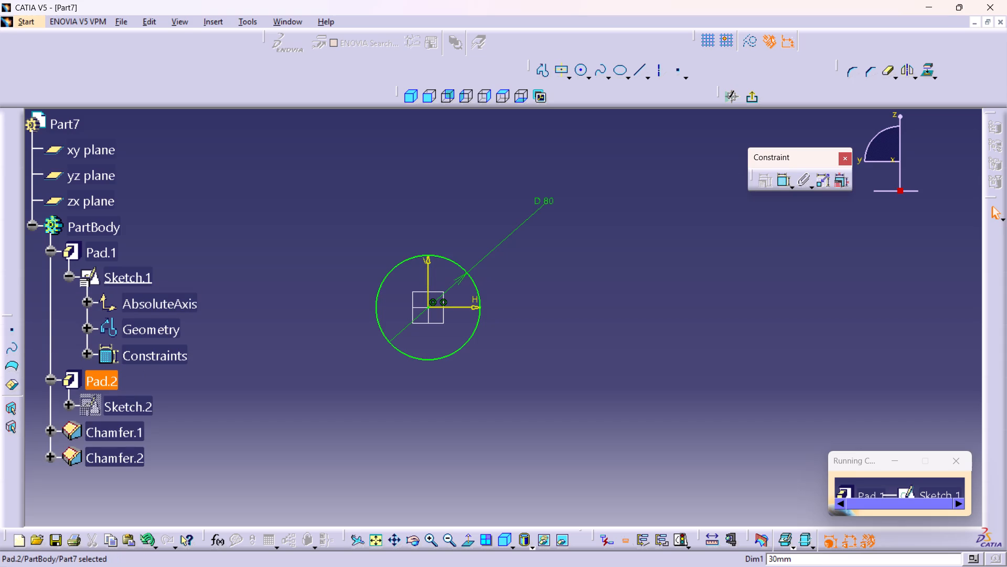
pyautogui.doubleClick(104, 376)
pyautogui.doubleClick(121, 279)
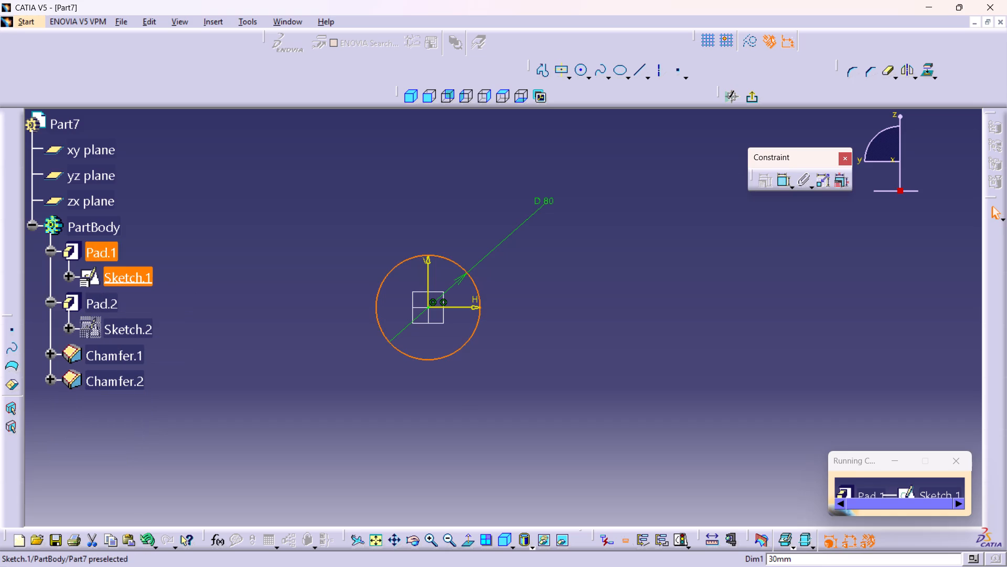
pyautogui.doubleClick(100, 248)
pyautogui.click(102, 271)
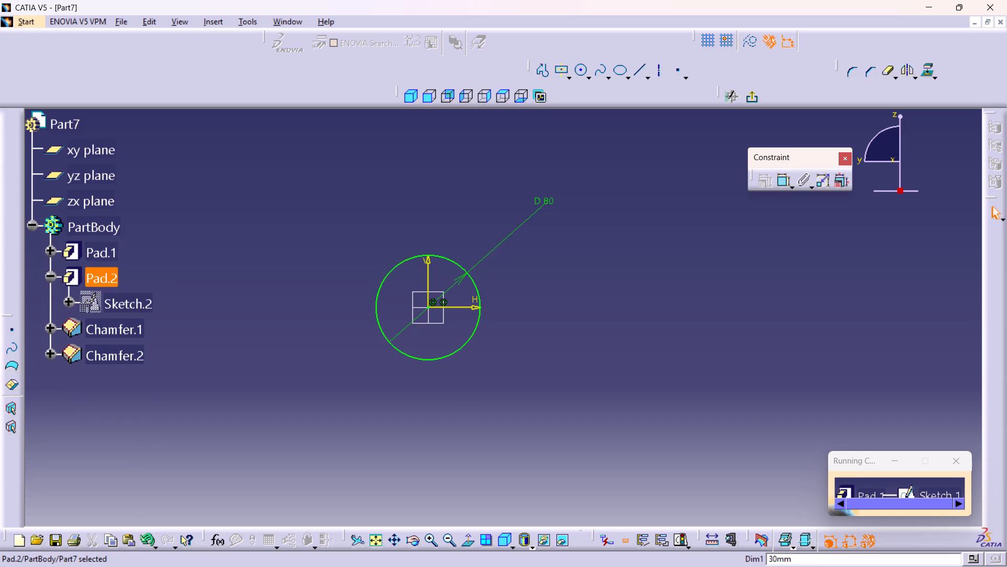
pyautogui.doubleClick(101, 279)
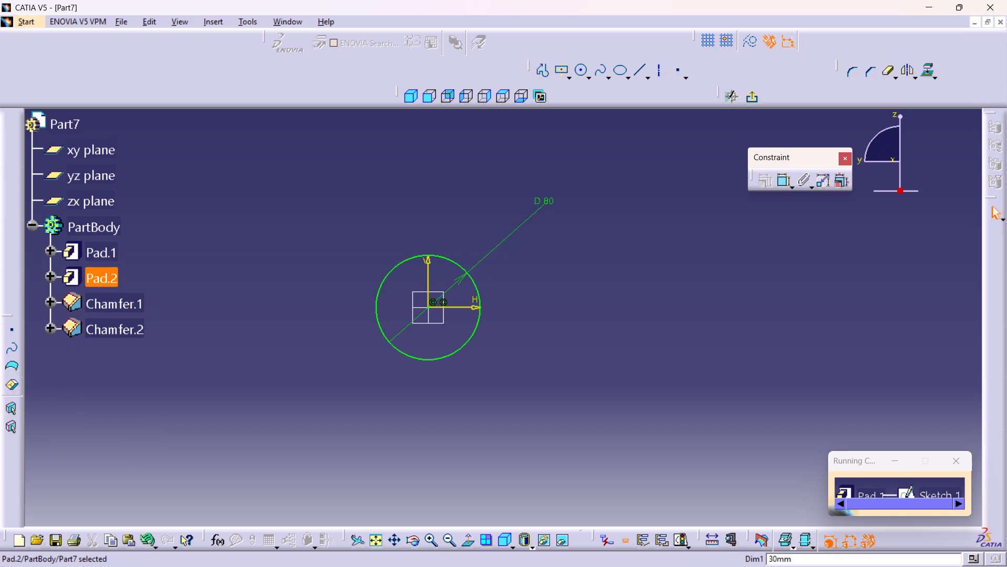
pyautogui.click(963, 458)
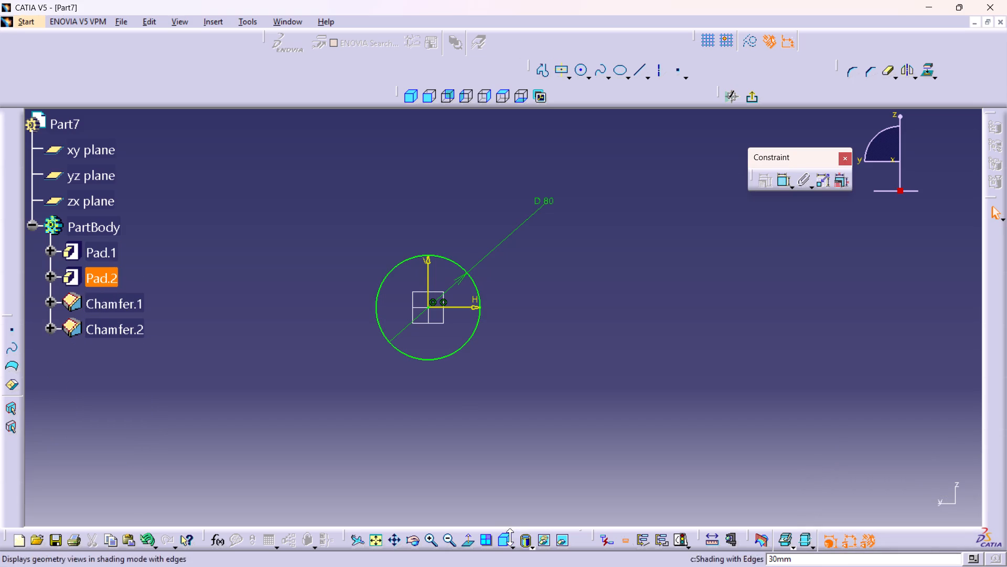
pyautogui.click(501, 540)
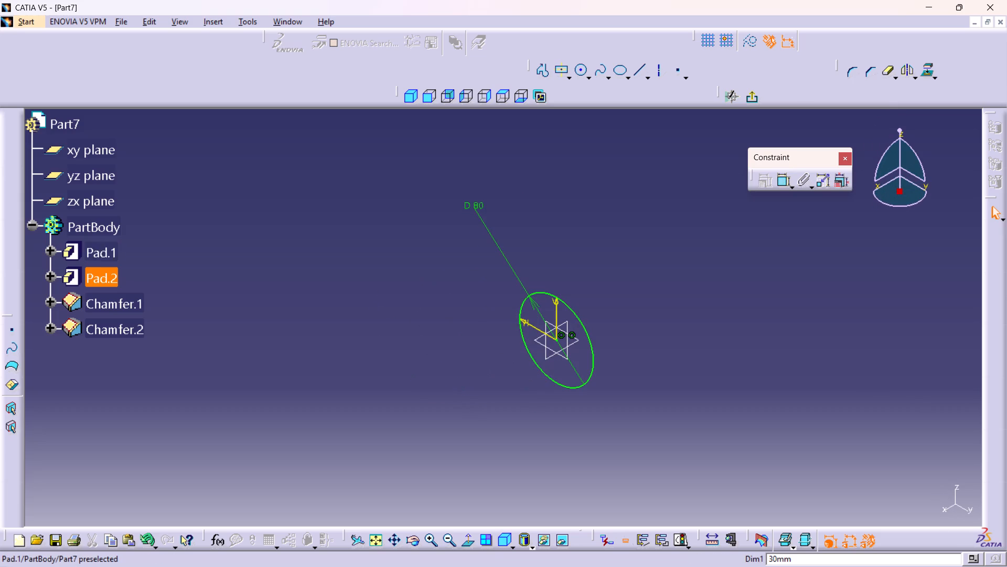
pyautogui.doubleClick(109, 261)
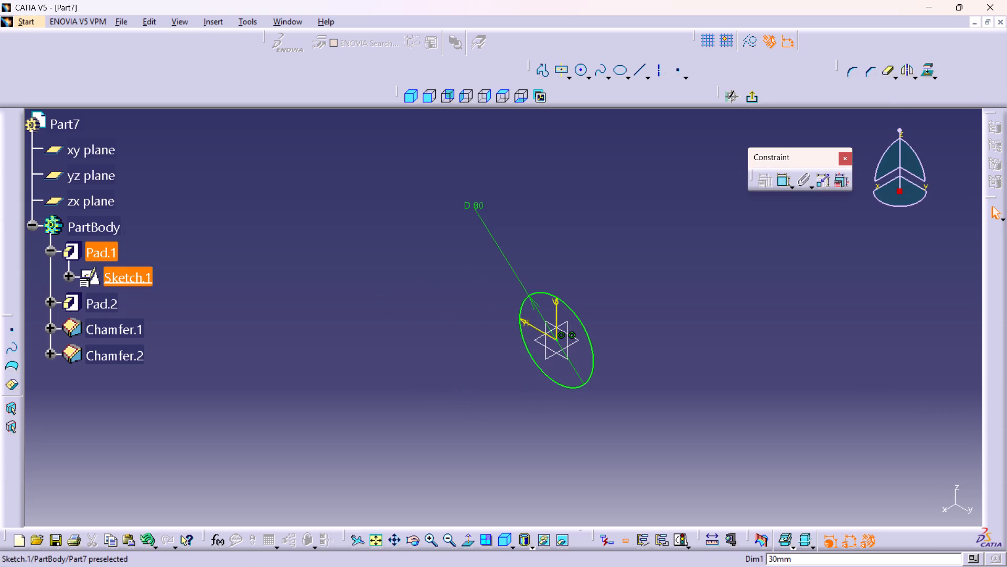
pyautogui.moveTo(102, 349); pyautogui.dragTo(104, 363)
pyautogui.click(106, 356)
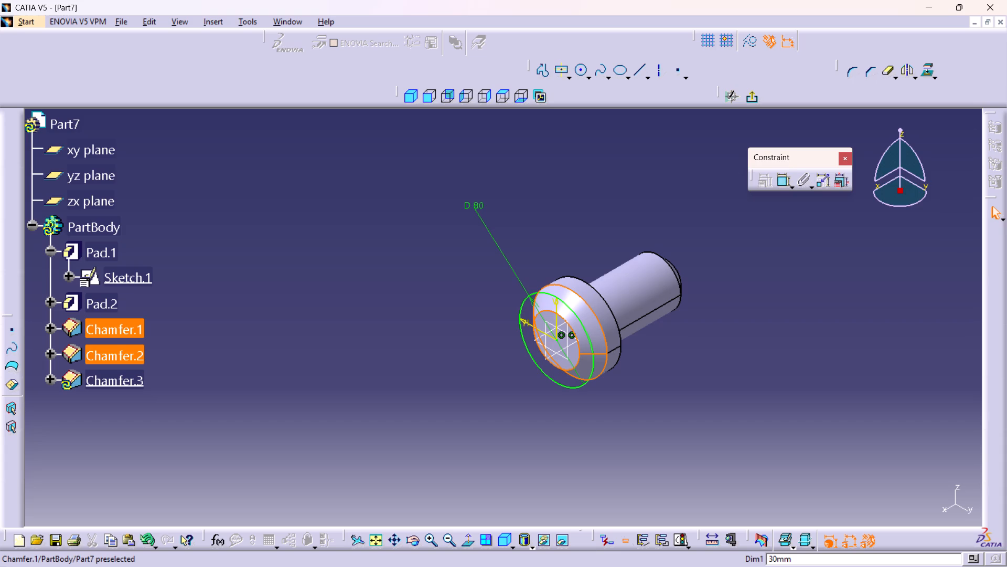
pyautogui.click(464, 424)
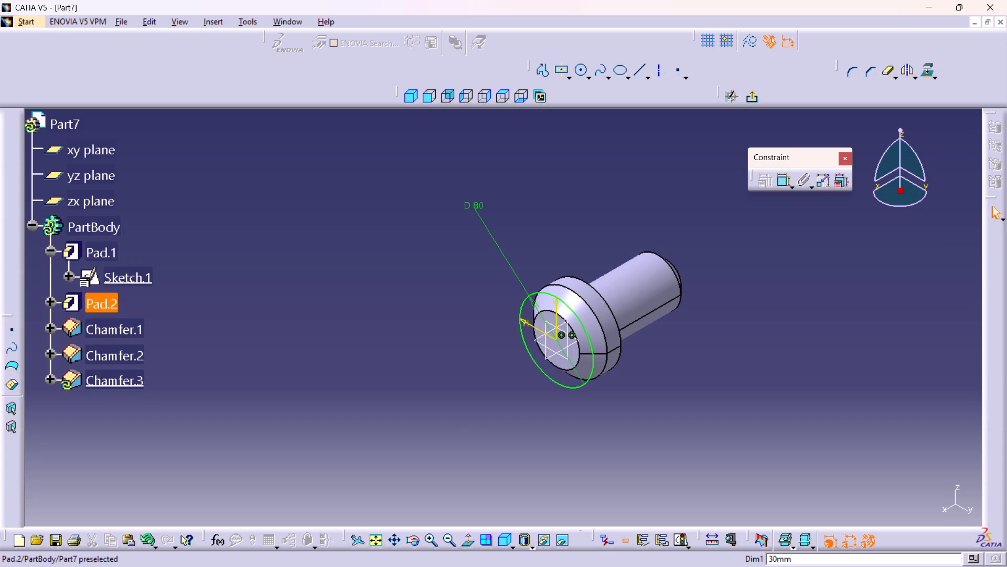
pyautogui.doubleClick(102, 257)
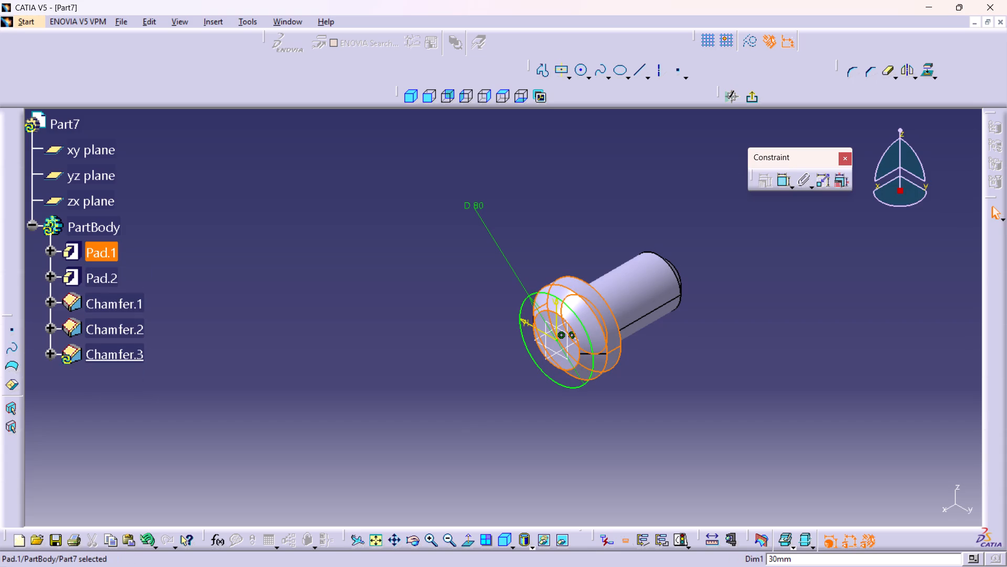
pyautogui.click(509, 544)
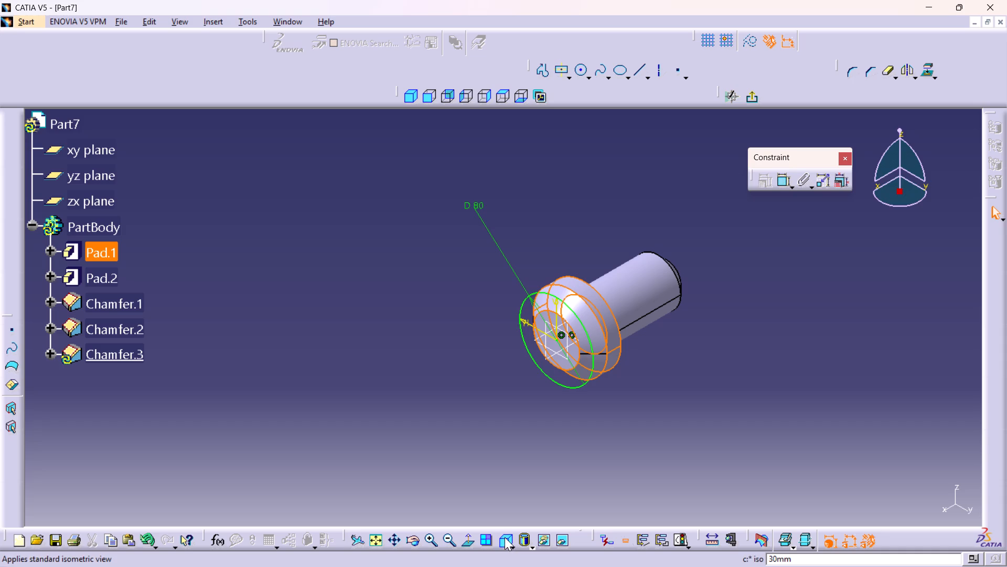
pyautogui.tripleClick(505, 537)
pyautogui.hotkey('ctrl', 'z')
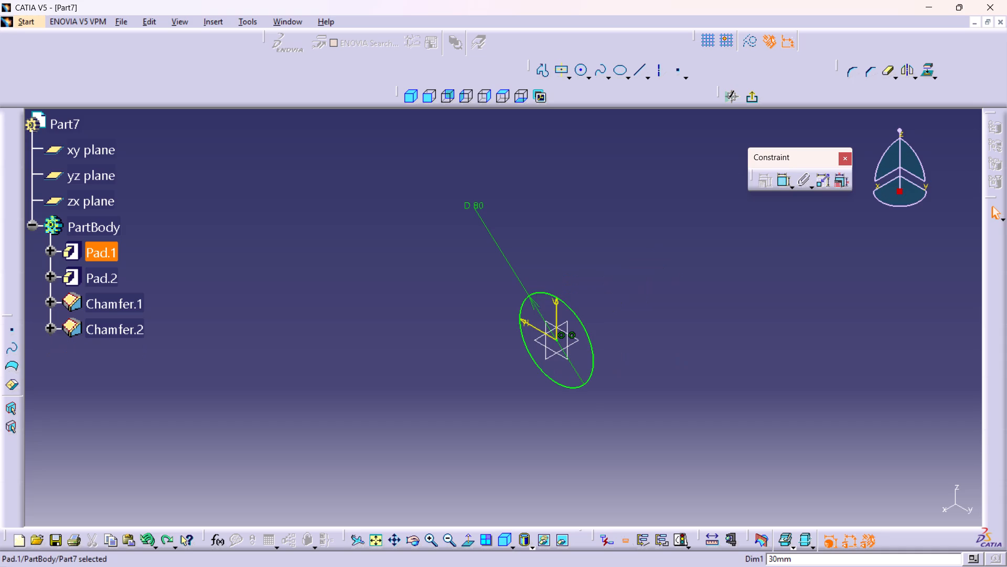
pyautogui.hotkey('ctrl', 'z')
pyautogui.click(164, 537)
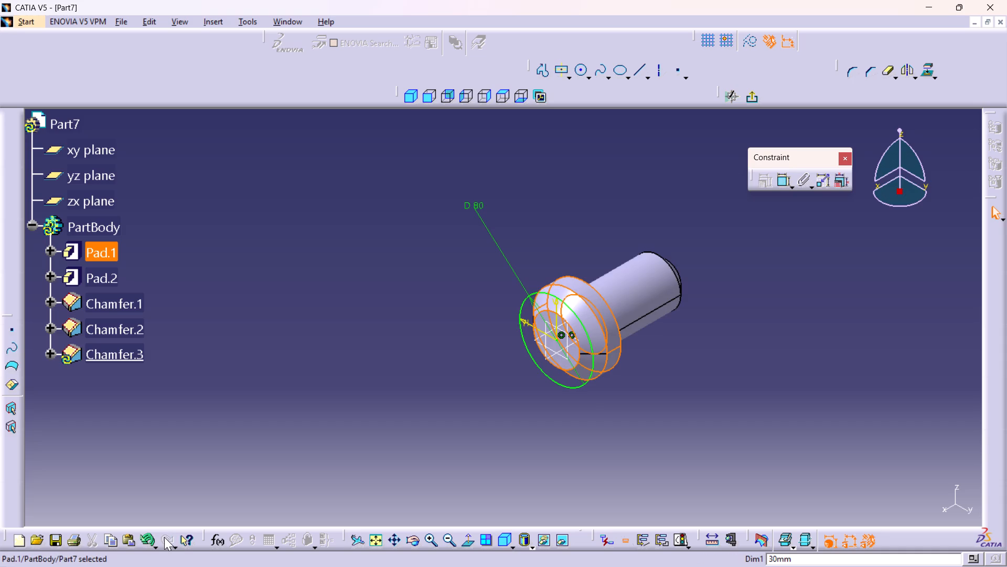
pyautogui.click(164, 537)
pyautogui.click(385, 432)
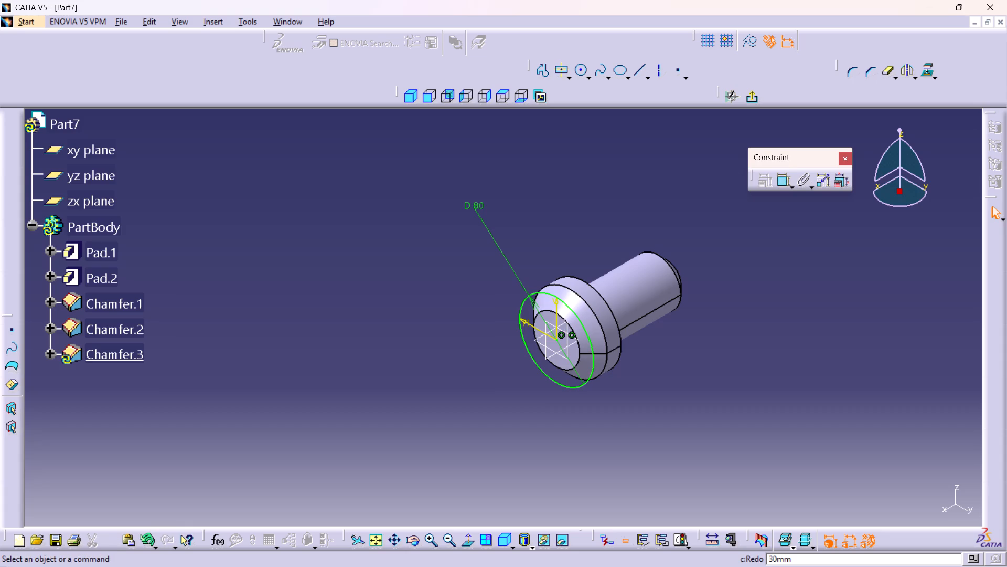
# Examine the part and the flange's profile circle from several sides, and check the options available for the flange sketch.
pyautogui.click(454, 406)
pyautogui.moveTo(712, 366); pyautogui.dragTo(605, 386, button='middle')
pyautogui.moveTo(712, 366); pyautogui.dragTo(605, 386, button='right')
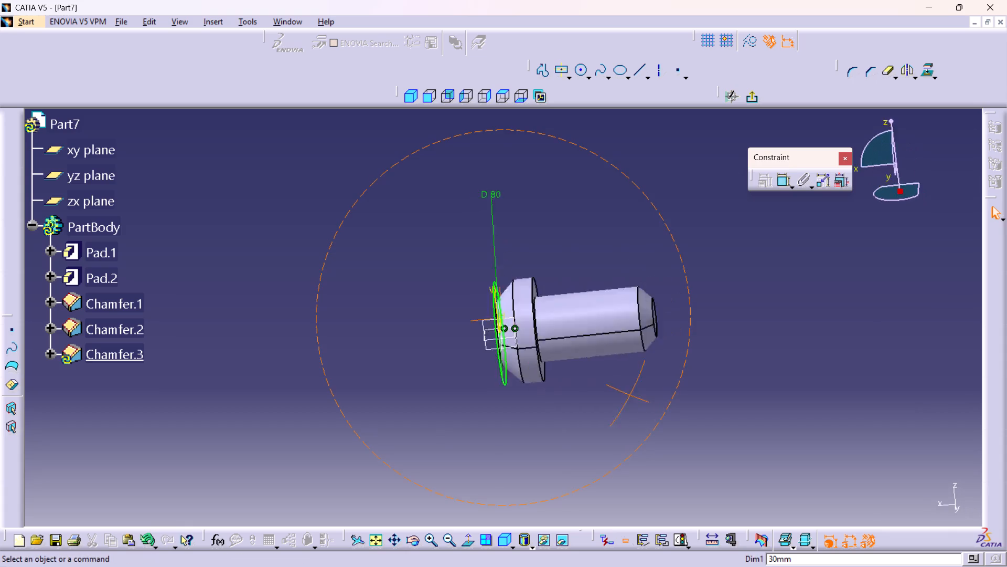
pyautogui.moveTo(605, 386); pyautogui.dragTo(350, 402, button='right')
pyautogui.moveTo(605, 386); pyautogui.dragTo(273, 399, button='middle')
pyautogui.moveTo(627, 356); pyautogui.dragTo(349, 350, button='middle')
pyautogui.moveTo(613, 364); pyautogui.dragTo(349, 350, button='right')
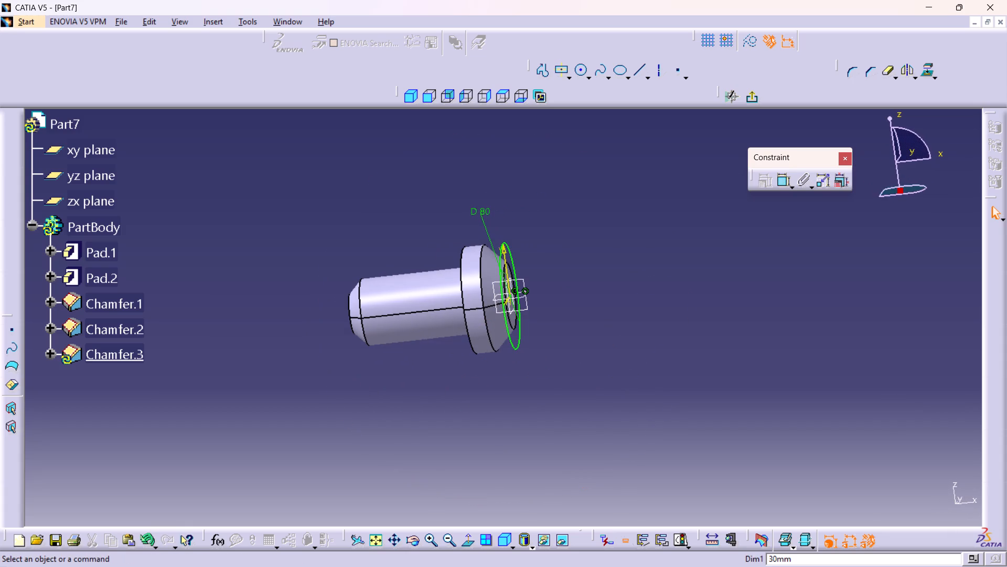
pyautogui.click(51, 249)
pyautogui.rightClick(116, 275)
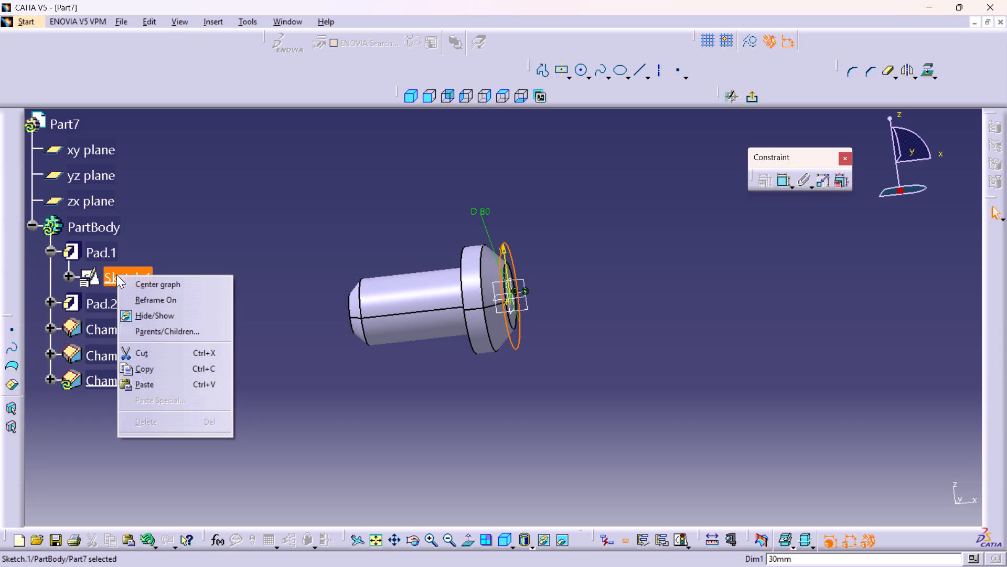
pyautogui.click(113, 275)
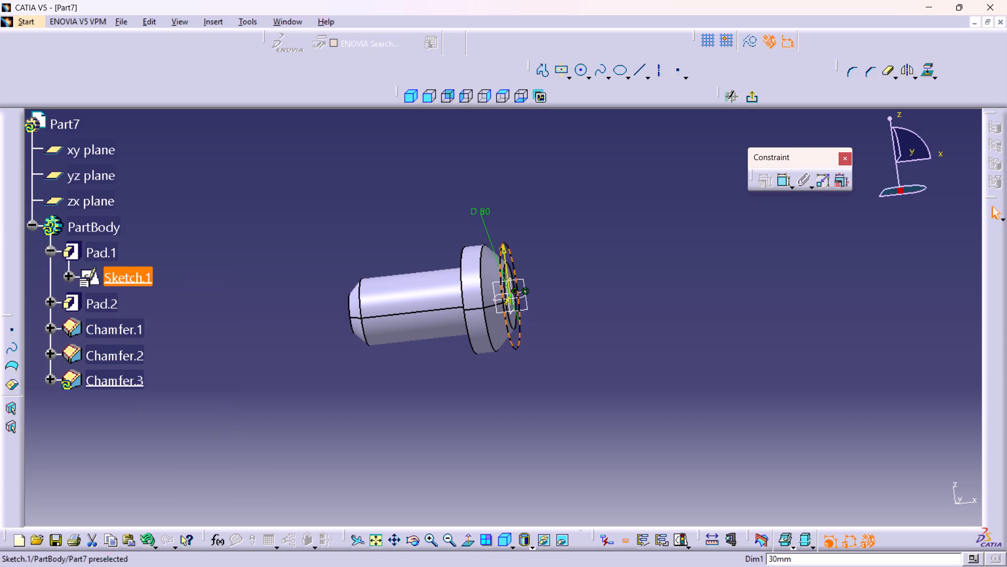
pyautogui.click(113, 275)
pyautogui.rightClick(113, 275)
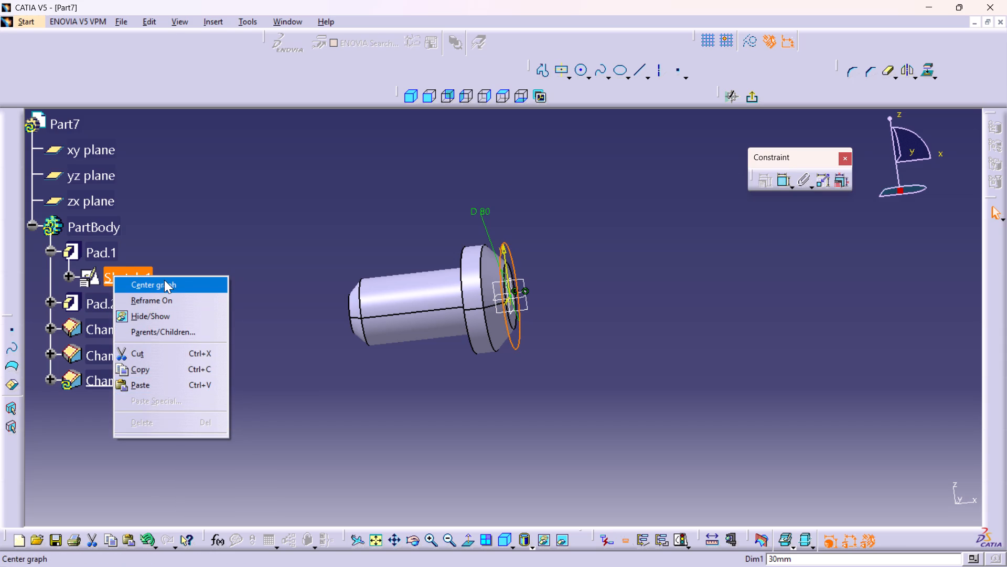
pyautogui.click(243, 311)
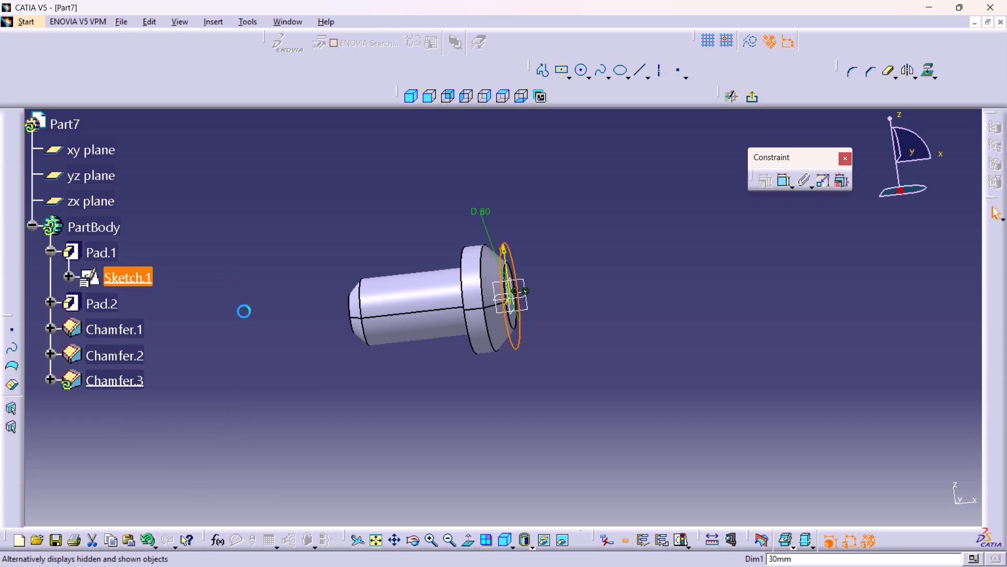
pyautogui.moveTo(547, 312); pyautogui.dragTo(385, 339, button='middle')
pyautogui.moveTo(547, 312); pyautogui.dragTo(385, 339, button='right')
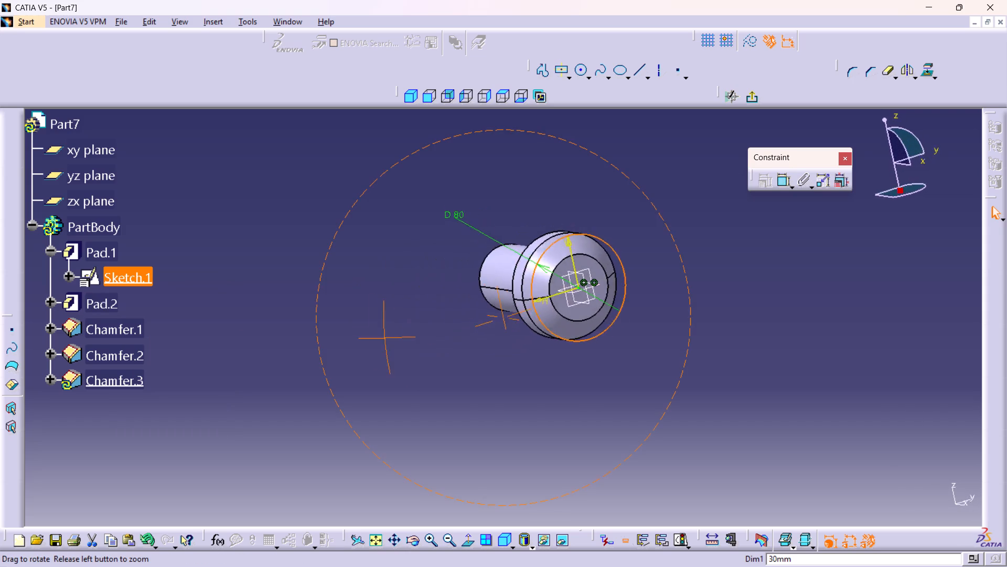
pyautogui.moveTo(385, 339); pyautogui.dragTo(243, 407, button='right')
pyautogui.moveTo(385, 339); pyautogui.dragTo(234, 400, button='middle')
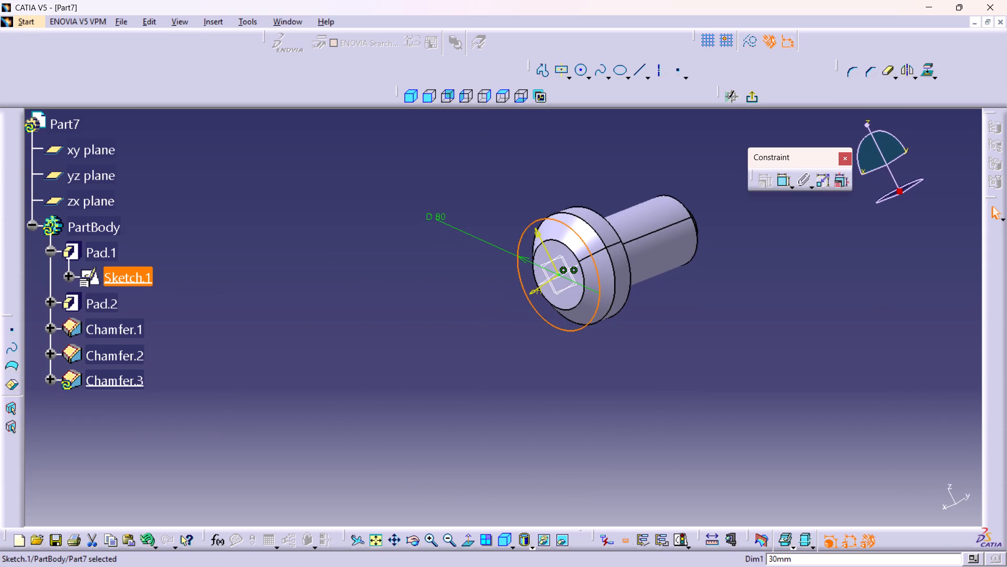
pyautogui.scroll(-1, 712, 299)
pyautogui.middleClick(712, 299)
pyautogui.rightClick(711, 298)
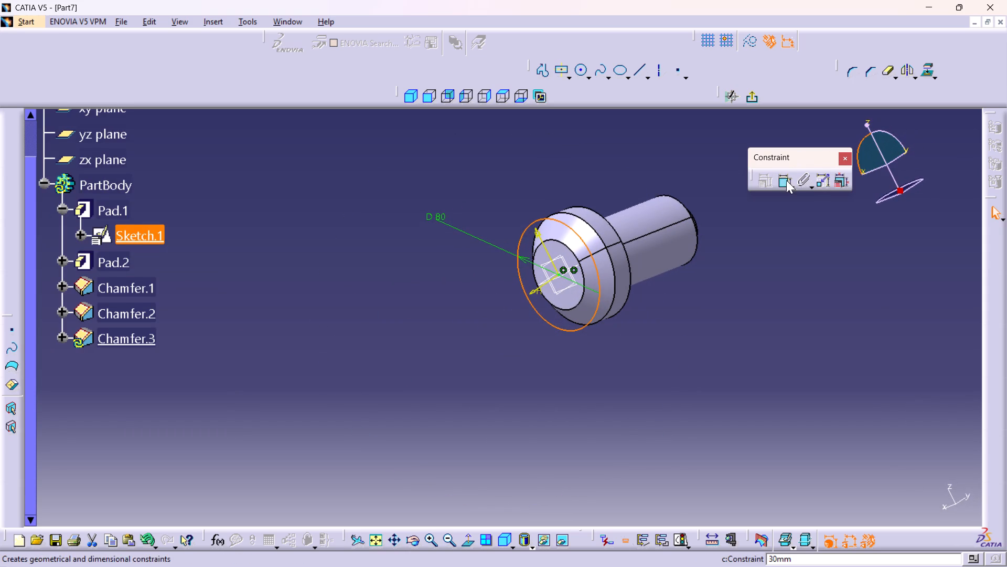
pyautogui.doubleClick(783, 183)
pyautogui.click(783, 185)
pyautogui.click(765, 291)
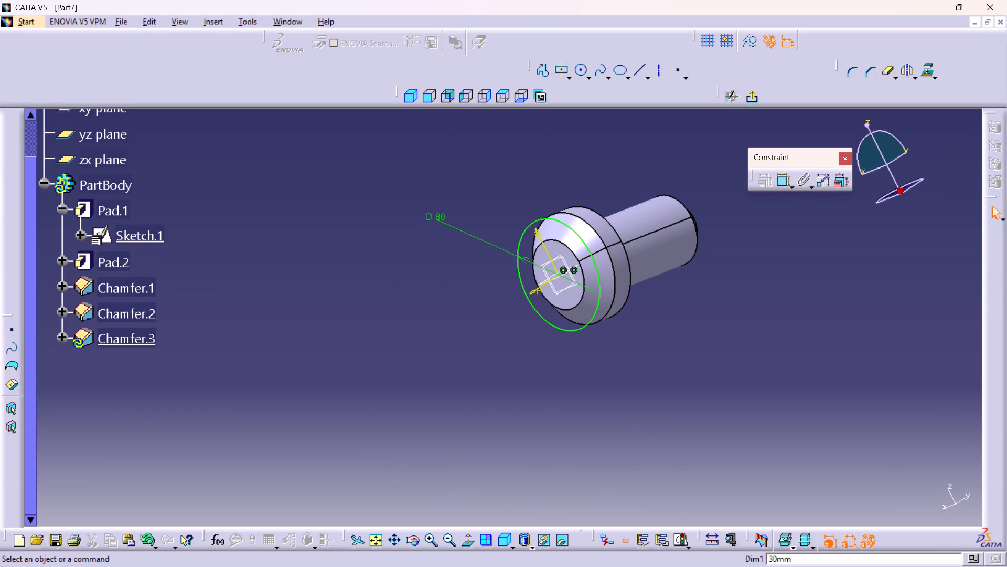
pyautogui.moveTo(804, 254); pyautogui.dragTo(730, 269, button='middle')
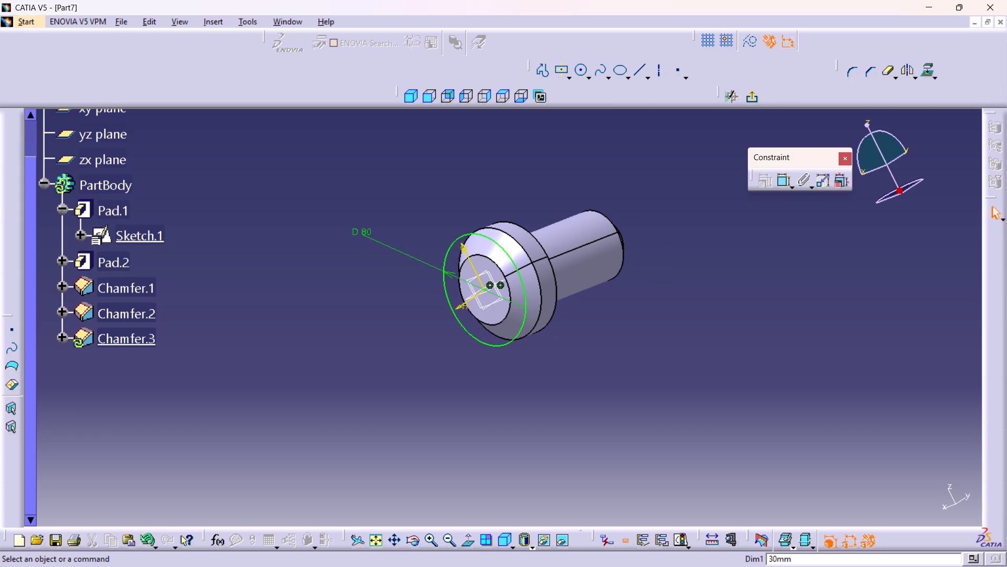
# Leave the flange profile sketch and cancel the edit of the flange pad.
pyautogui.click(754, 99)
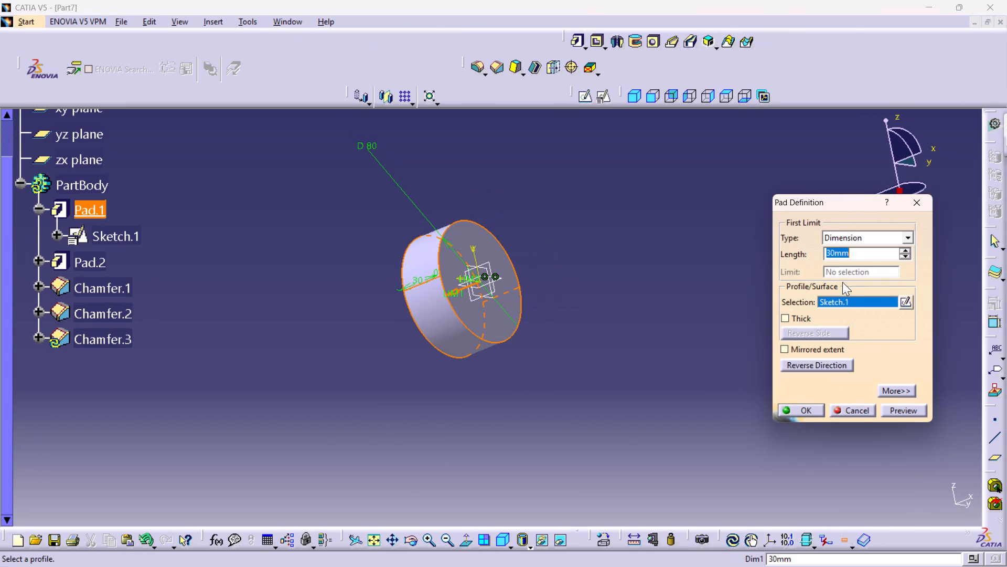
pyautogui.click(919, 203)
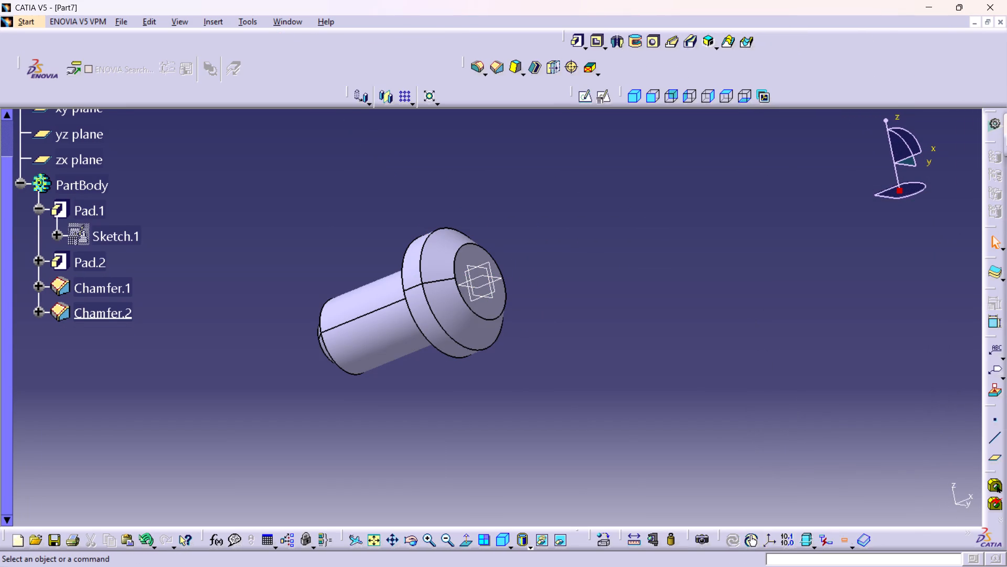
# Orbit to the flange's front side and inspect the flange chamfer's definition, then close it.
pyautogui.click(516, 343)
pyautogui.moveTo(583, 302); pyautogui.dragTo(365, 314, button='middle')
pyautogui.moveTo(581, 307); pyautogui.dragTo(365, 314, button='right')
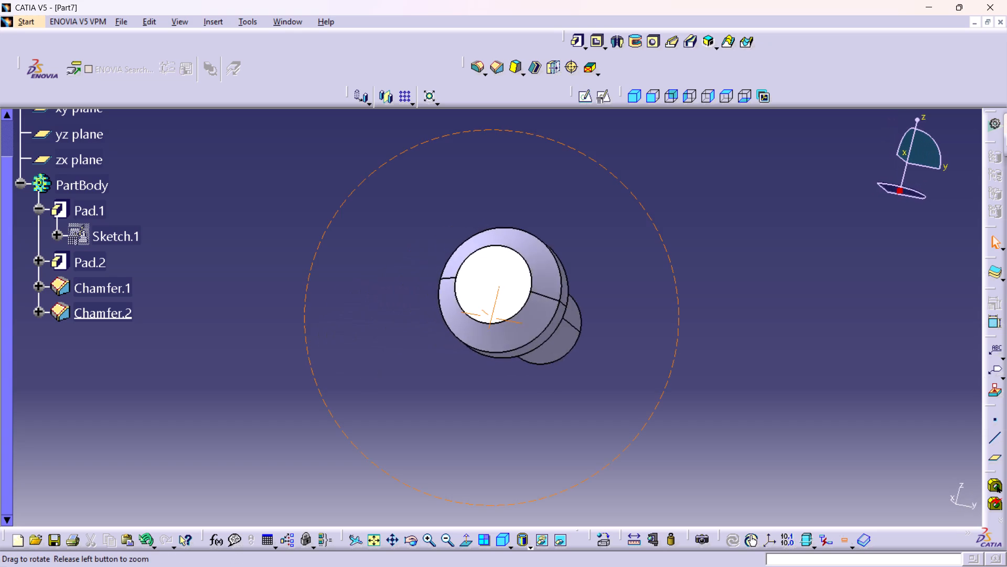
pyautogui.moveTo(365, 314); pyautogui.dragTo(362, 314, button='right')
pyautogui.moveTo(365, 314); pyautogui.dragTo(499, 256, button='middle')
pyautogui.moveTo(463, 281); pyautogui.dragTo(685, 306, button='middle')
pyautogui.moveTo(508, 260); pyautogui.dragTo(685, 306, button='right')
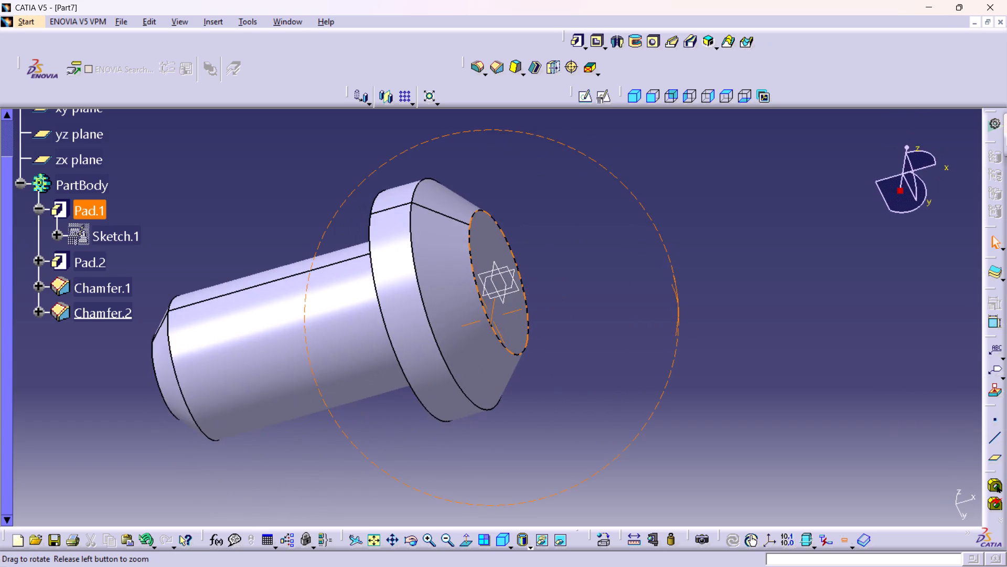
pyautogui.moveTo(685, 306); pyautogui.dragTo(675, 321, button='middle')
pyautogui.moveTo(685, 306); pyautogui.dragTo(673, 320, button='right')
pyautogui.moveTo(626, 253); pyautogui.dragTo(629, 272, button='middle')
pyautogui.rightClick(626, 253)
pyautogui.scroll(-1, 629, 272)
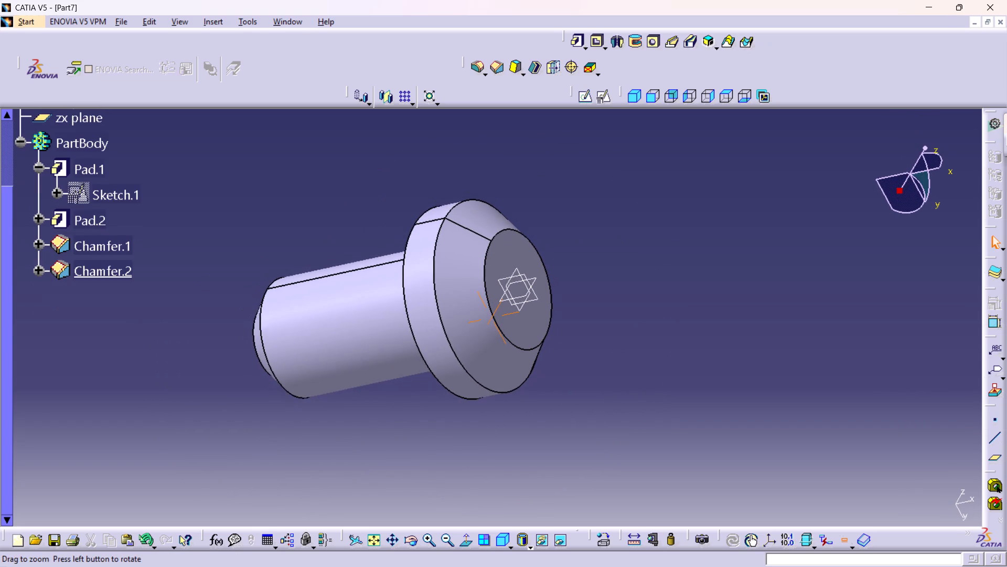
pyautogui.moveTo(629, 272); pyautogui.dragTo(631, 281, button='middle')
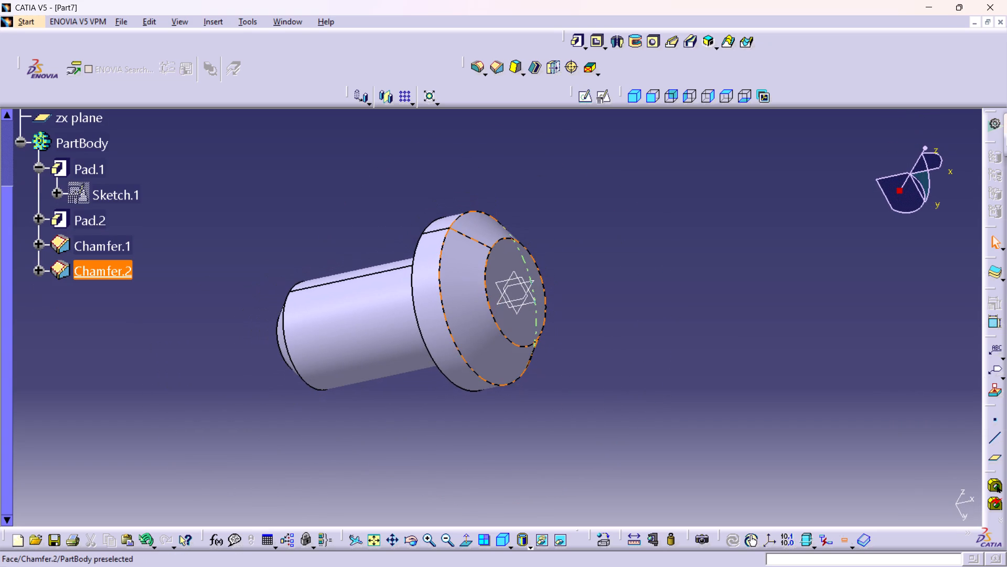
pyautogui.doubleClick(485, 337)
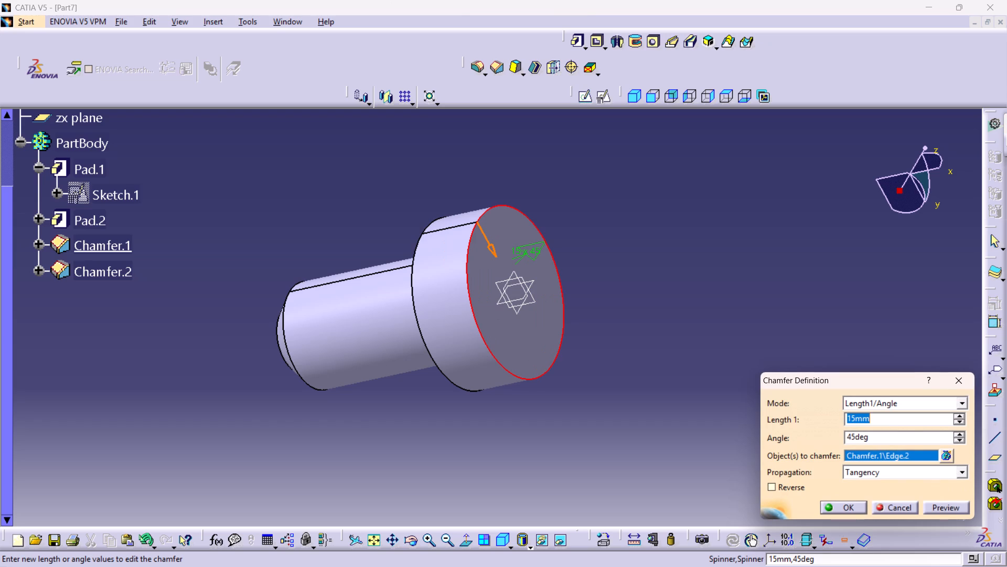
pyautogui.click(959, 381)
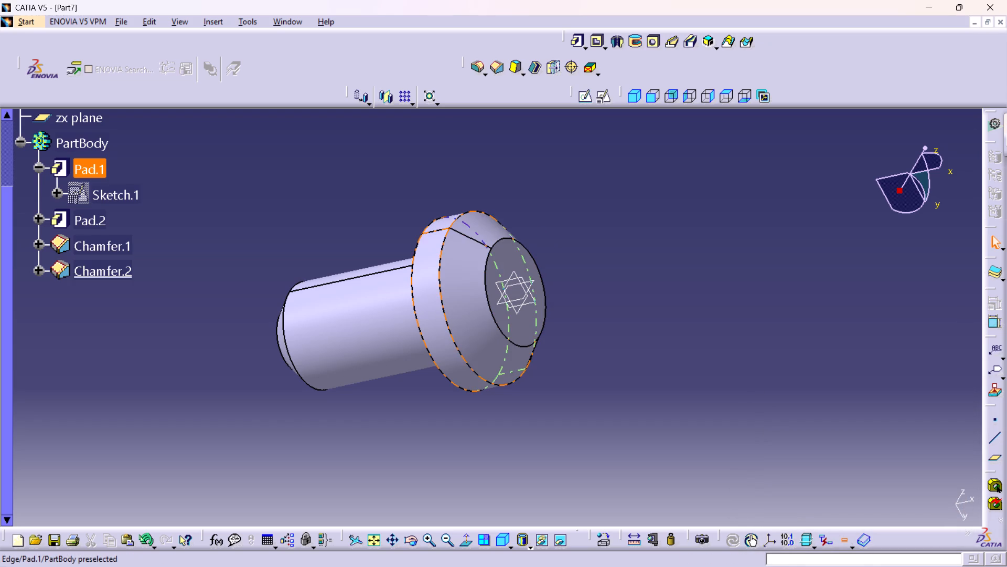
# Inspect the shaft pad's definition and its profile sketch, and return to the part.
pyautogui.doubleClick(354, 307)
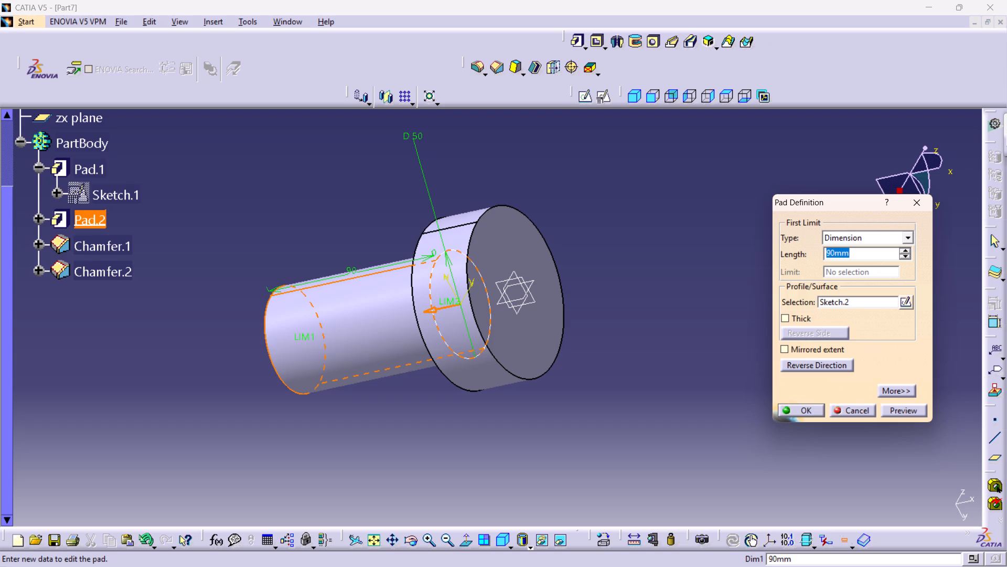
pyautogui.click(33, 219)
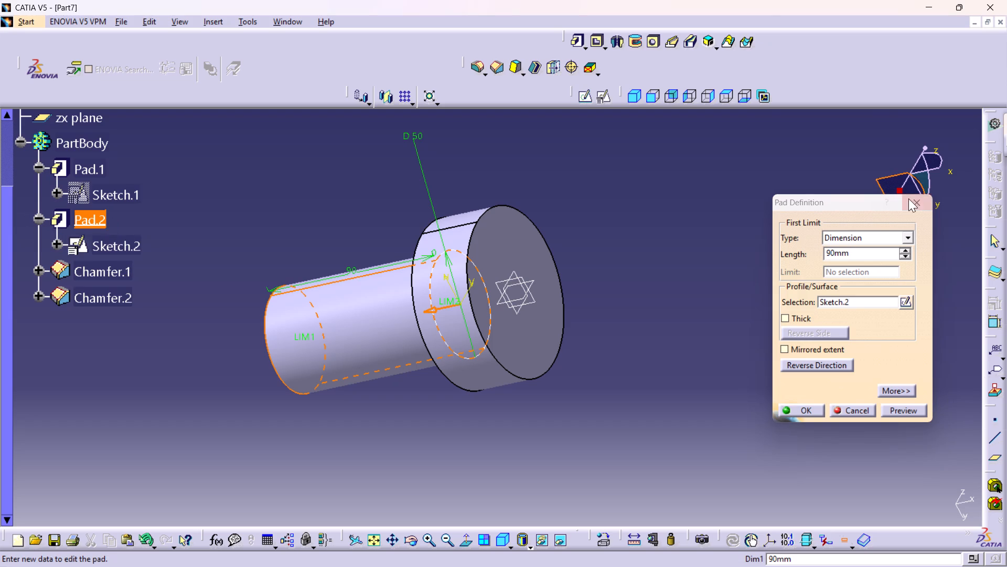
pyautogui.click(908, 198)
pyautogui.doubleClick(105, 248)
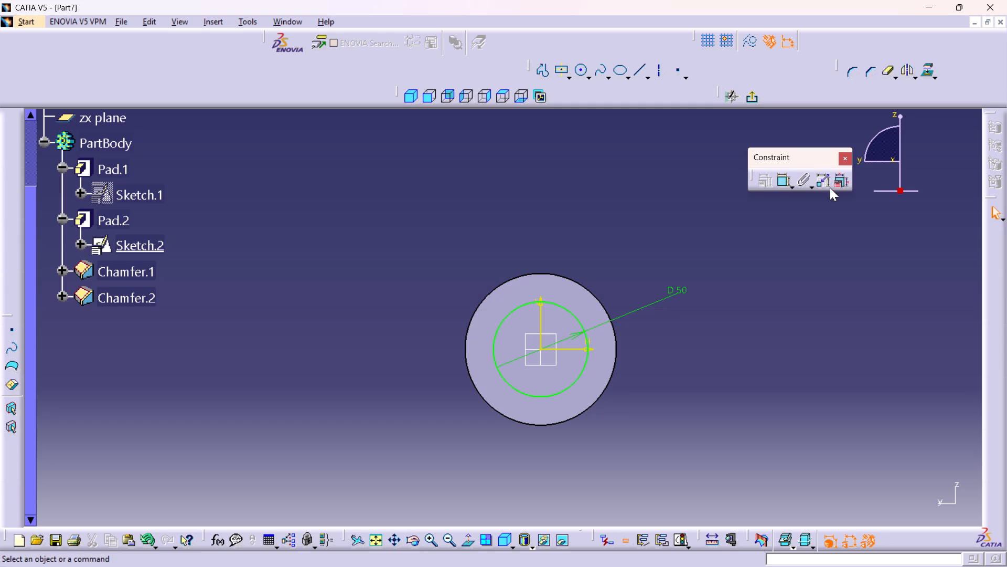
pyautogui.click(755, 102)
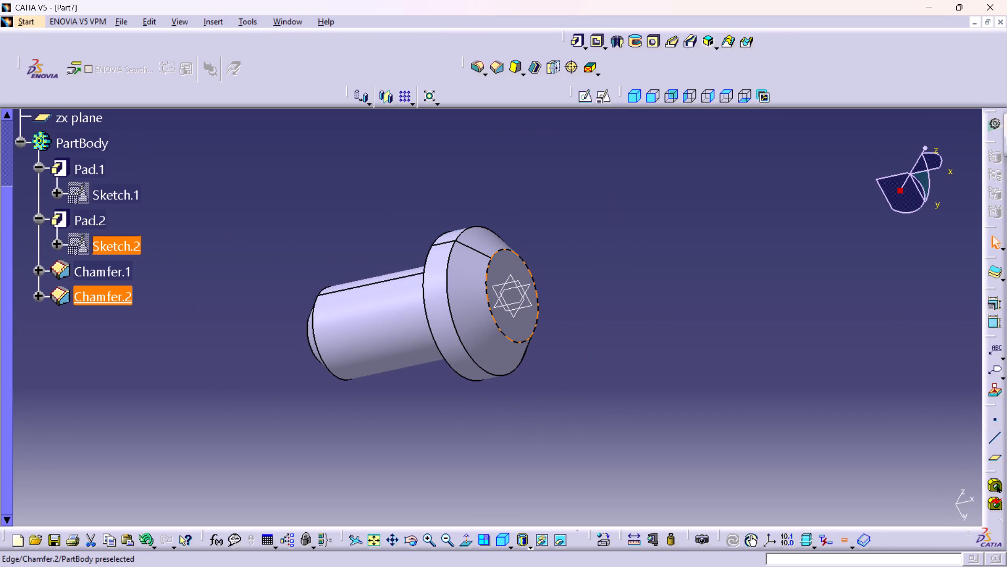
# Examine the shaft, its chamfered end and the flange from several sides, including the isometric view.
pyautogui.moveTo(372, 321); pyautogui.dragTo(445, 288, button='middle')
pyautogui.moveTo(372, 321); pyautogui.dragTo(445, 288, button='right')
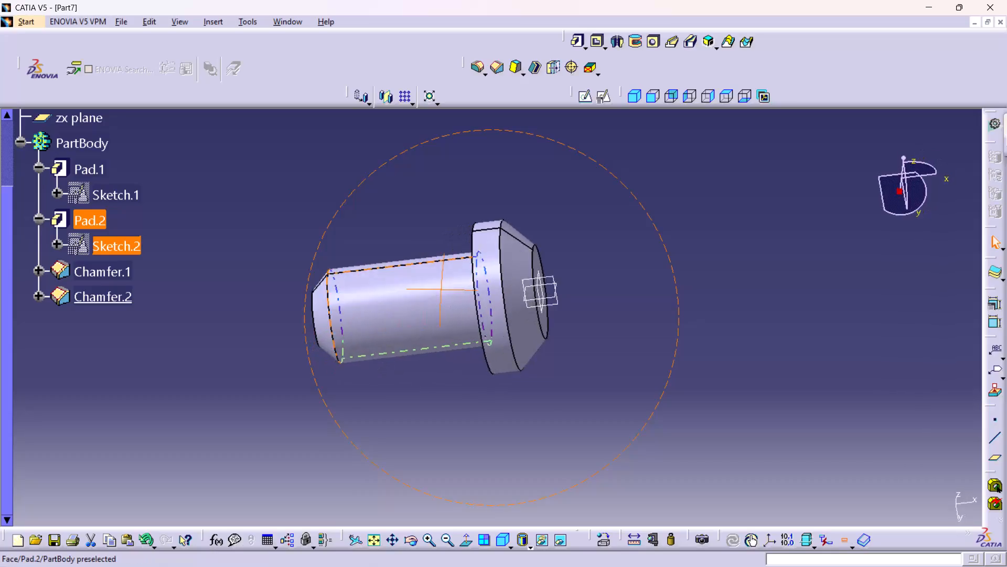
pyautogui.moveTo(445, 288); pyautogui.dragTo(531, 267, button='right')
pyautogui.moveTo(445, 288); pyautogui.dragTo(531, 267, button='middle')
pyautogui.moveTo(321, 309); pyautogui.dragTo(351, 358, button='middle')
pyautogui.moveTo(321, 309); pyautogui.dragTo(351, 358, button='right')
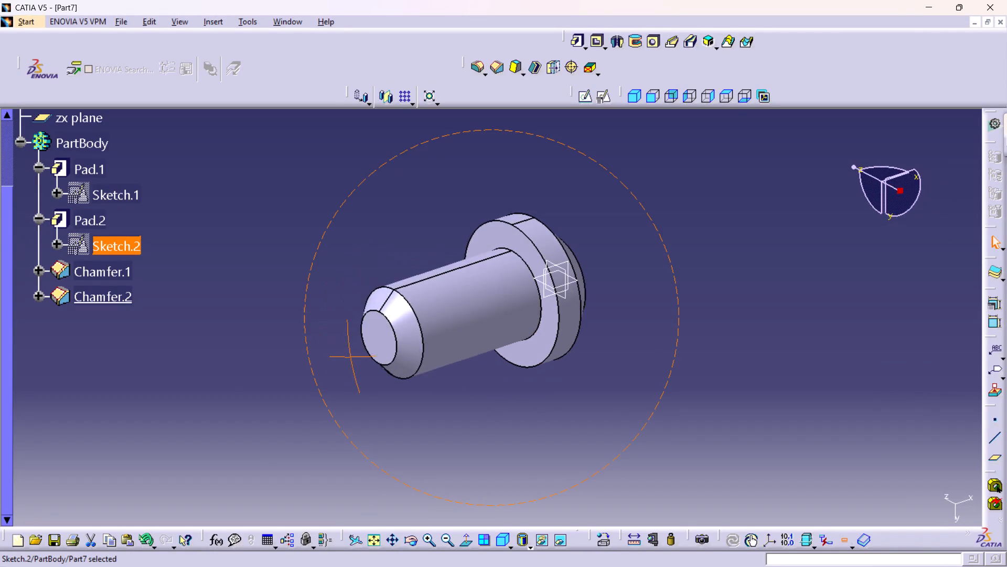
pyautogui.moveTo(351, 358); pyautogui.dragTo(369, 342, button='middle')
pyautogui.moveTo(351, 358); pyautogui.dragTo(369, 342, button='right')
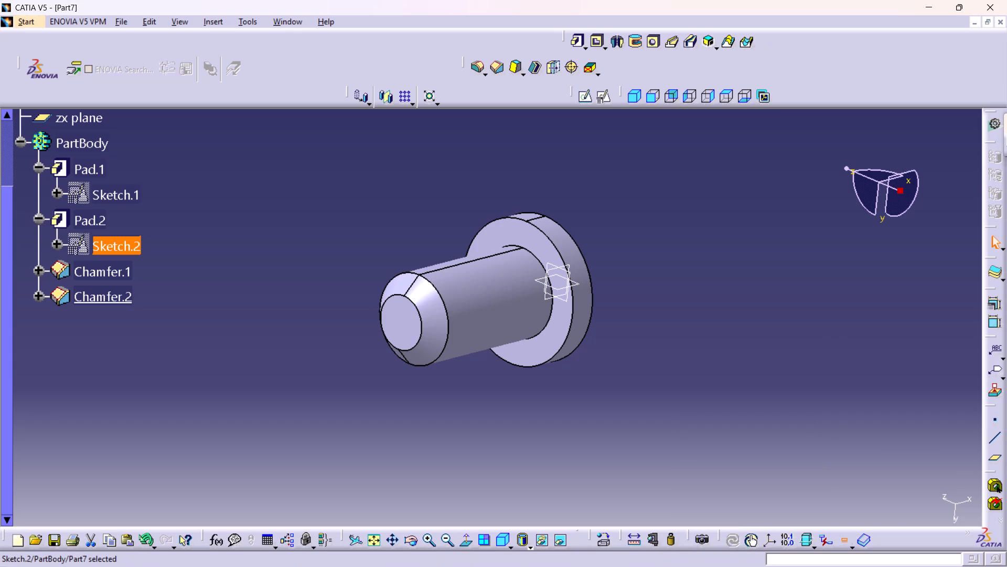
pyautogui.moveTo(533, 405); pyautogui.dragTo(557, 438, button='middle')
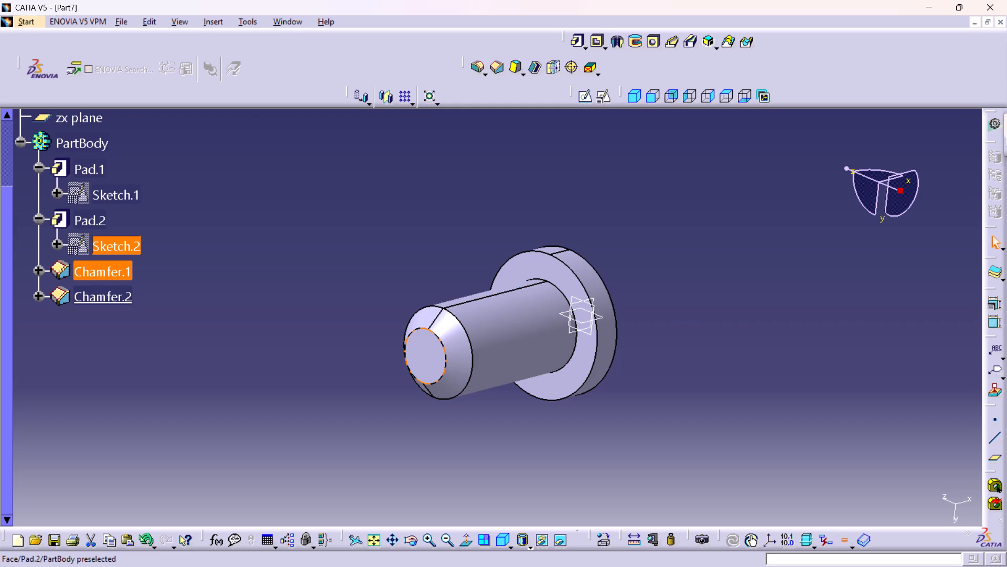
pyautogui.moveTo(382, 383); pyautogui.dragTo(431, 448, button='middle')
pyautogui.moveTo(382, 383); pyautogui.dragTo(431, 448, button='right')
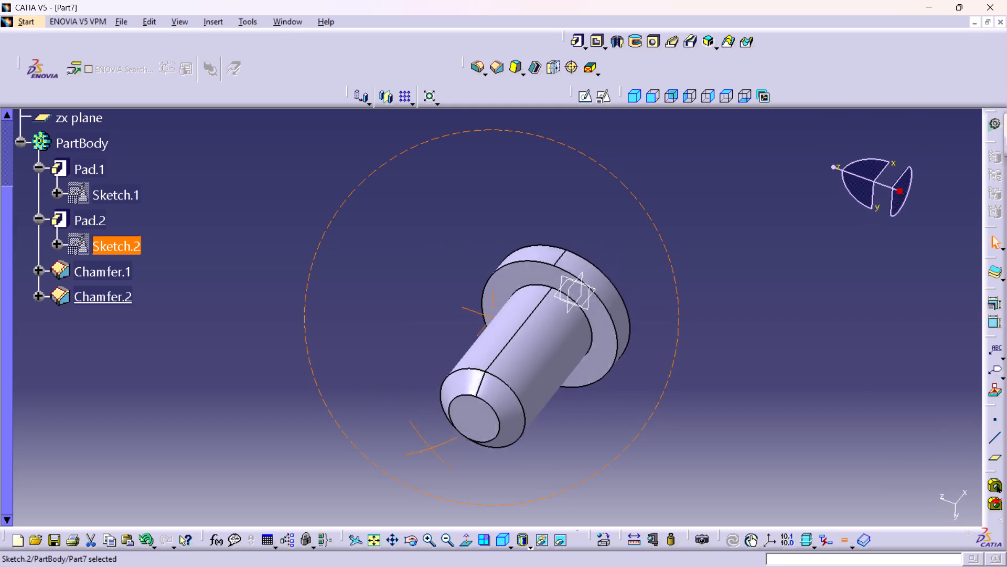
pyautogui.moveTo(431, 448); pyautogui.dragTo(424, 453, button='right')
pyautogui.moveTo(431, 448); pyautogui.dragTo(421, 447, button='middle')
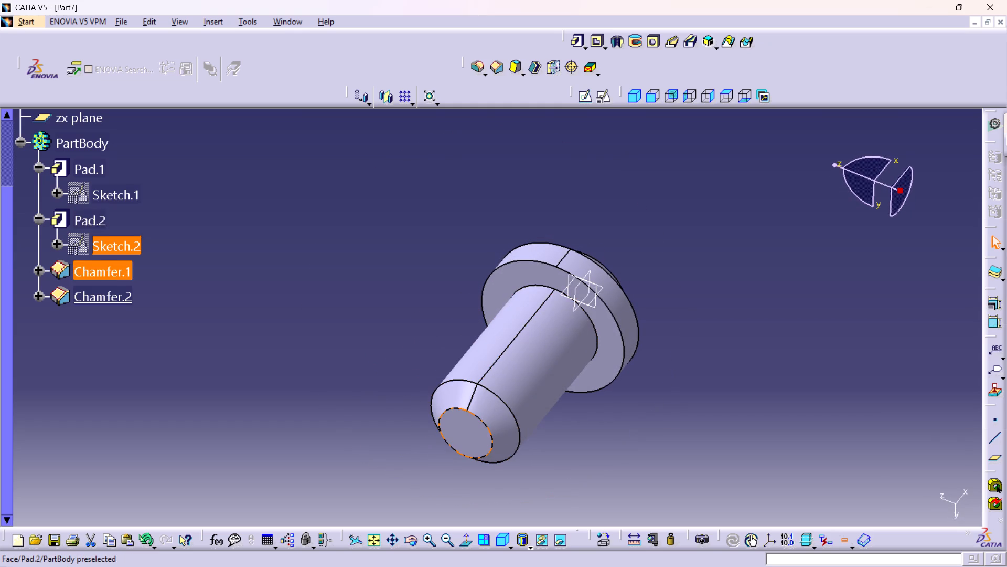
pyautogui.click(582, 302)
pyautogui.moveTo(543, 360); pyautogui.dragTo(529, 312, button='middle')
pyautogui.moveTo(543, 359); pyautogui.dragTo(529, 312, button='right')
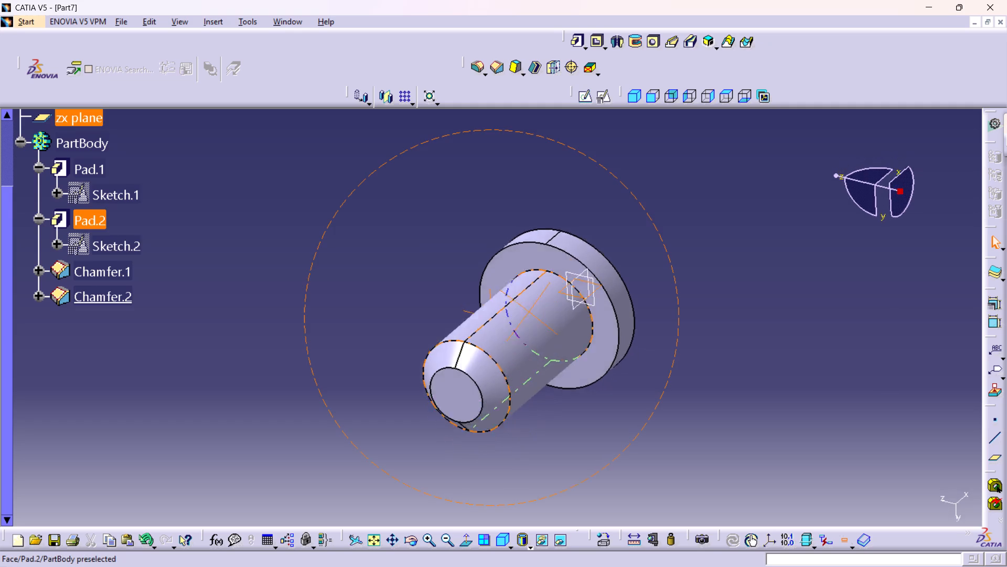
pyautogui.moveTo(529, 312); pyautogui.dragTo(511, 323, button='right')
pyautogui.moveTo(529, 312); pyautogui.dragTo(511, 323, button='middle')
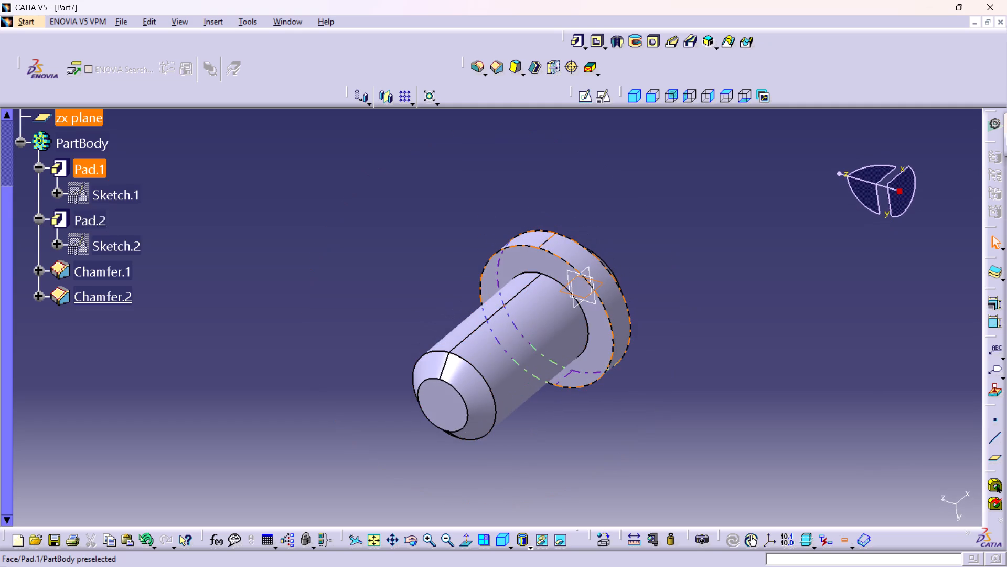
pyautogui.moveTo(481, 381); pyautogui.dragTo(666, 360, button='middle')
pyautogui.moveTo(481, 380); pyautogui.dragTo(666, 360, button='right')
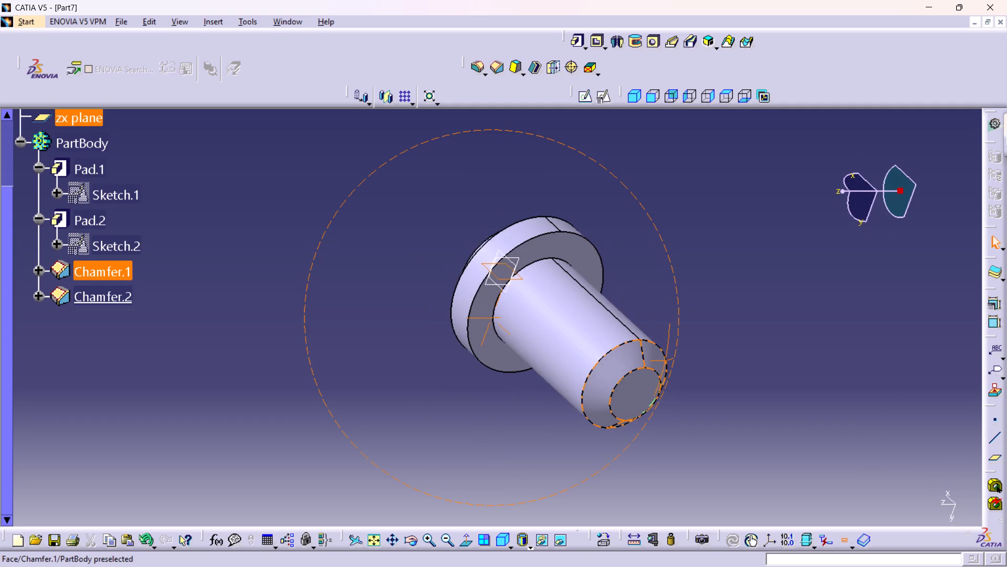
pyautogui.moveTo(666, 360); pyautogui.dragTo(664, 362, button='middle')
pyautogui.moveTo(666, 360); pyautogui.dragTo(664, 362, button='right')
pyautogui.rightClick(664, 362)
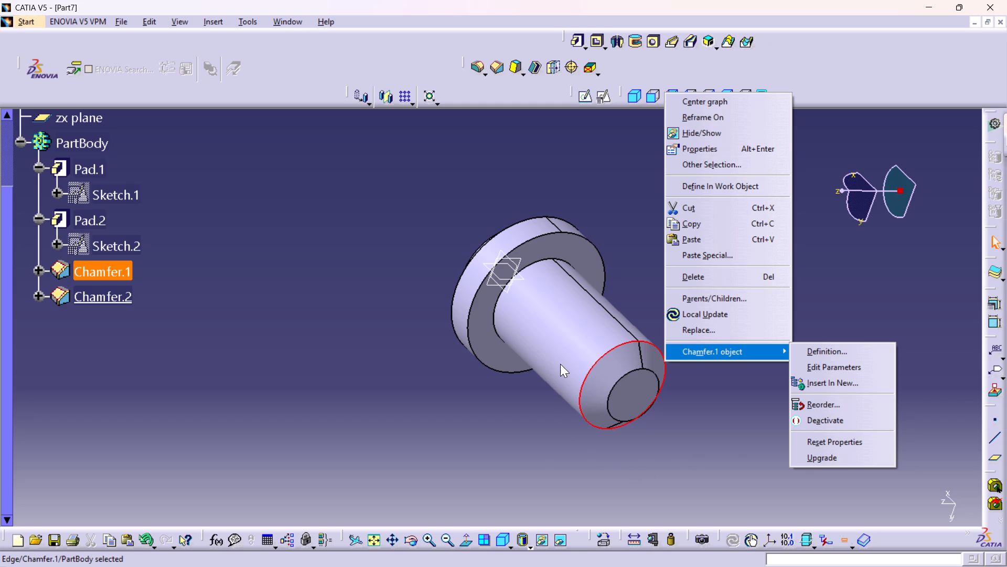
pyautogui.click(726, 405)
pyautogui.click(682, 472)
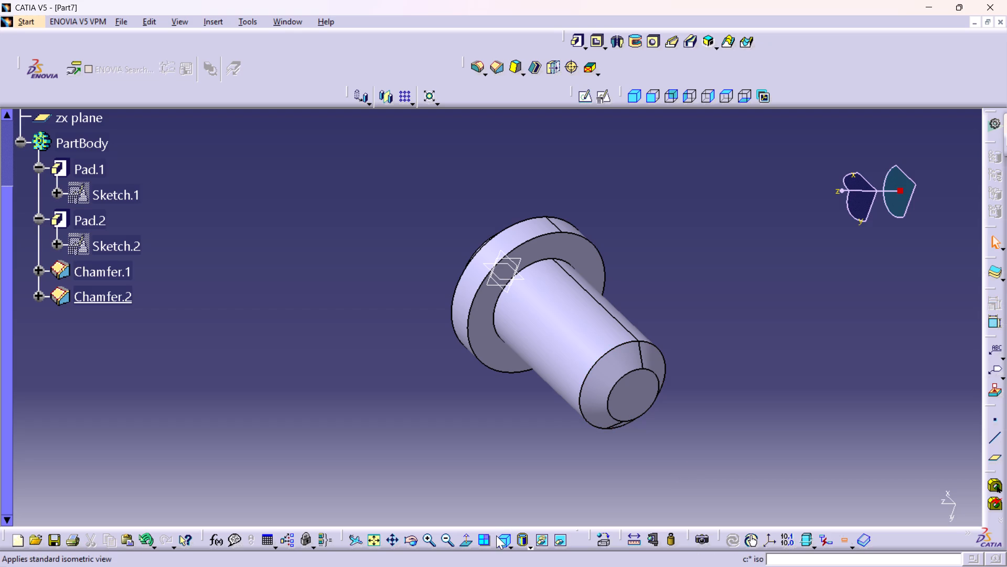
pyautogui.click(506, 539)
pyautogui.moveTo(650, 382); pyautogui.dragTo(636, 384, button='middle')
pyautogui.moveTo(650, 382); pyautogui.dragTo(636, 384, button='right')
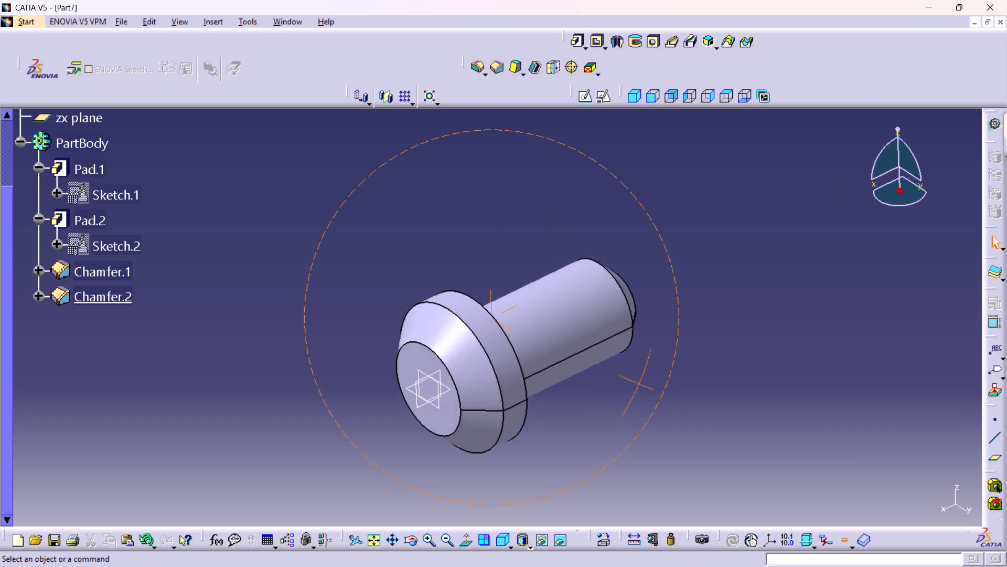
pyautogui.moveTo(636, 384); pyautogui.dragTo(206, 404, button='right')
pyautogui.moveTo(636, 384); pyautogui.dragTo(206, 403, button='middle')
pyautogui.moveTo(359, 442); pyautogui.dragTo(348, 340, button='middle')
pyautogui.moveTo(359, 438); pyautogui.dragTo(348, 340, button='right')
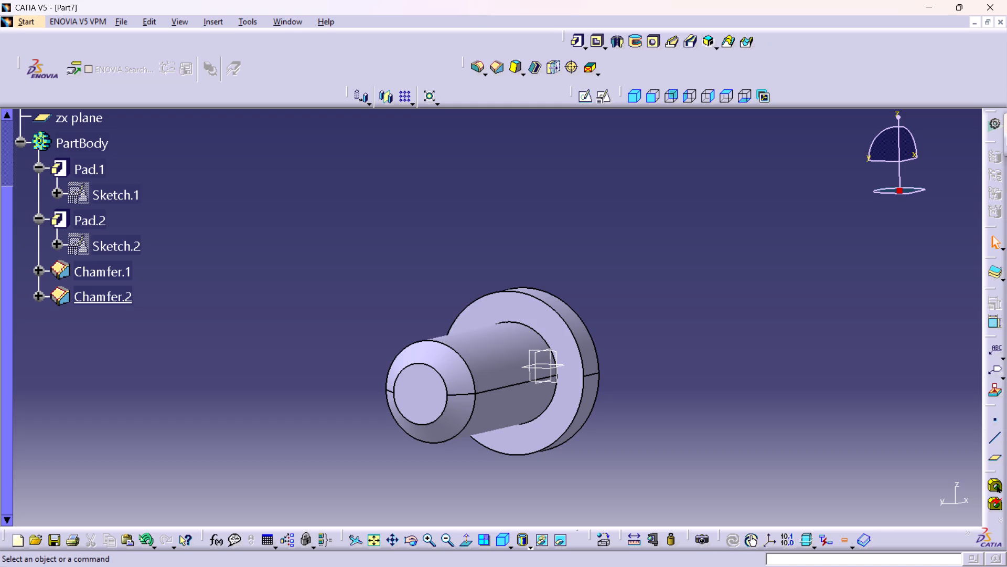
pyautogui.moveTo(432, 301); pyautogui.dragTo(435, 368, button='middle')
pyautogui.moveTo(432, 301); pyautogui.dragTo(435, 368, button='right')
# Create a positioned sketch on the xy plane with swapped axes and the V direction reversed.
pyautogui.click(500, 540)
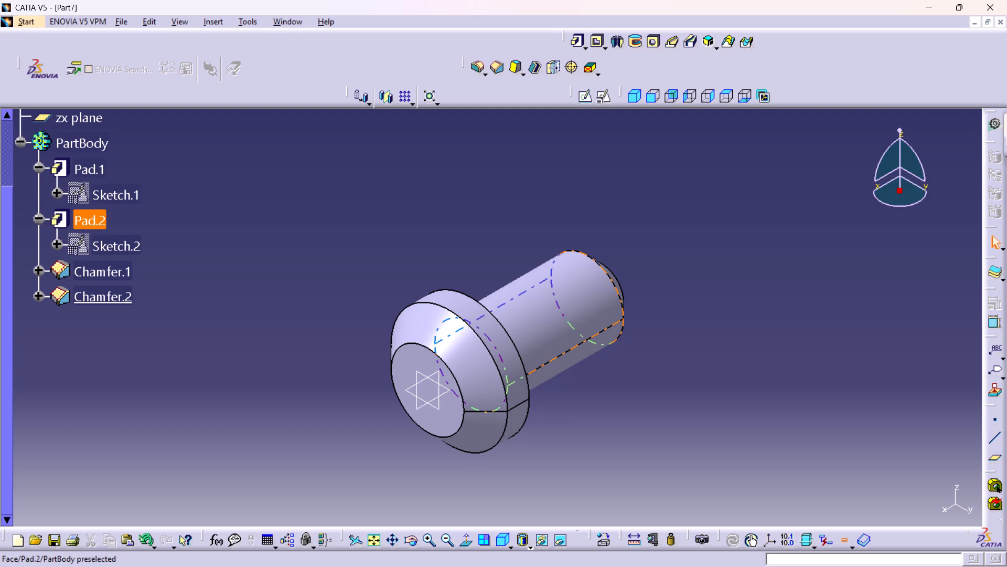
pyautogui.click(447, 392)
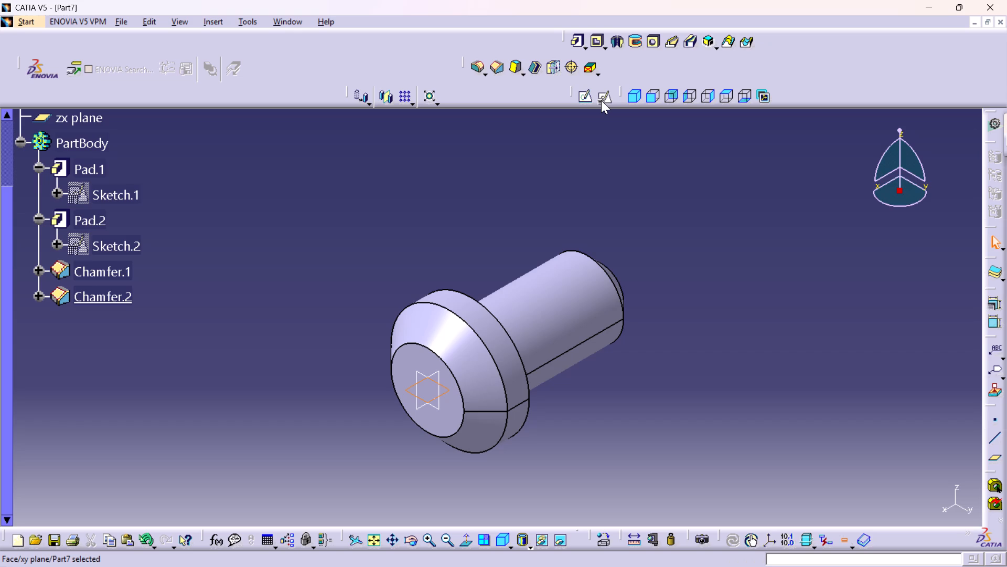
pyautogui.click(601, 100)
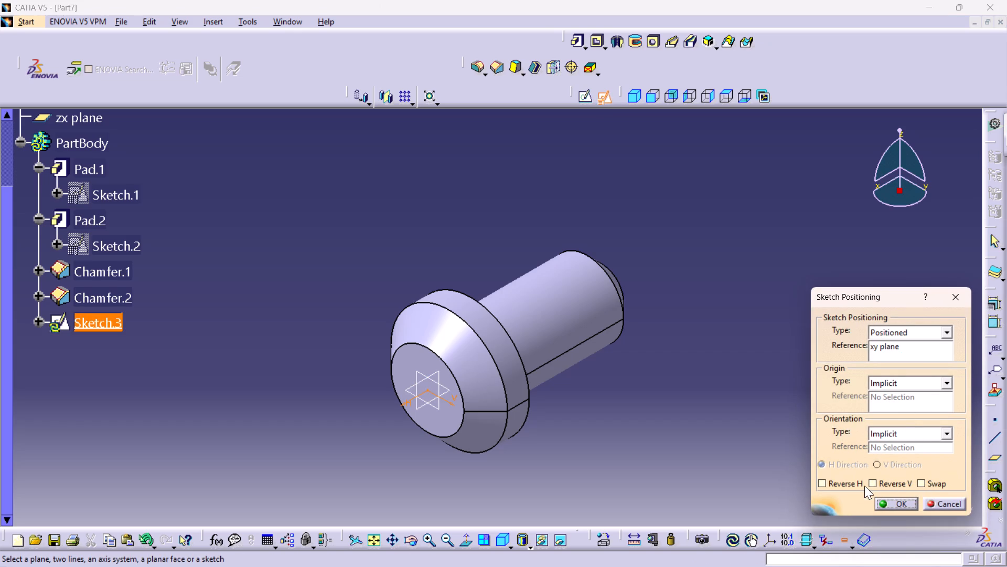
pyautogui.click(927, 478)
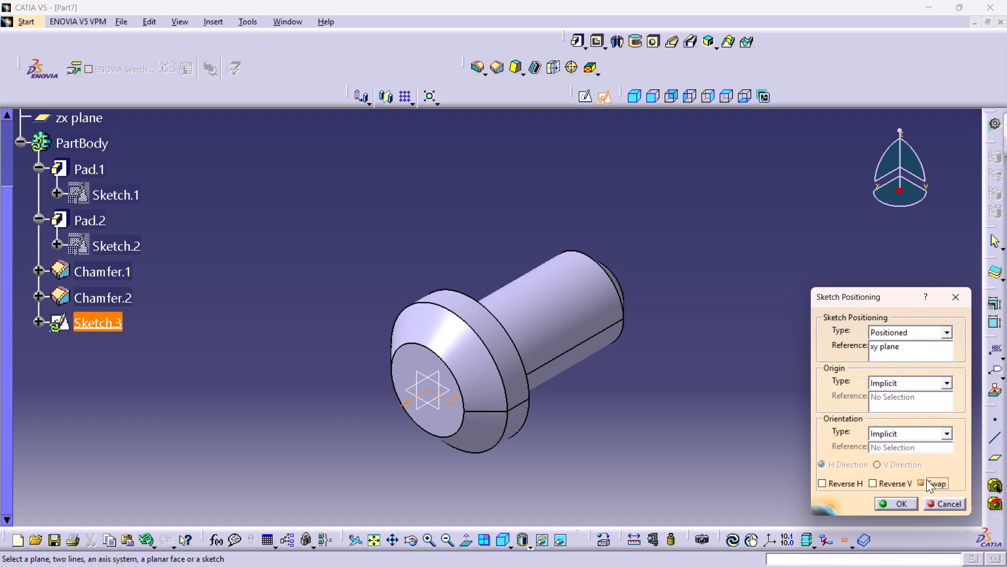
pyautogui.click(873, 482)
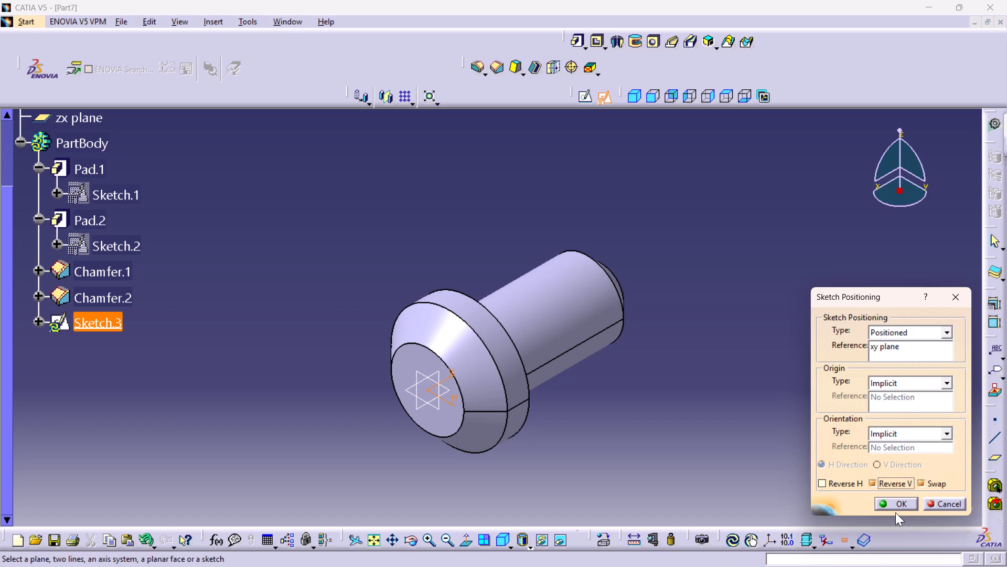
pyautogui.click(895, 511)
pyautogui.click(900, 505)
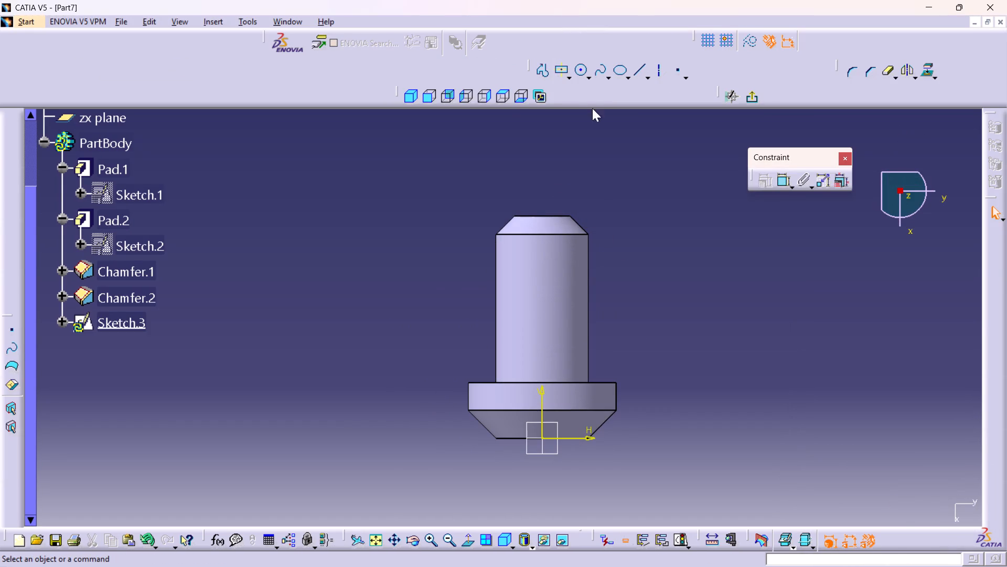
# Sketch a circle about 14.6 mm in diameter on the vertical axis near the shaft's chamfered end, about 105 mm from the origin.
pyautogui.click(579, 70)
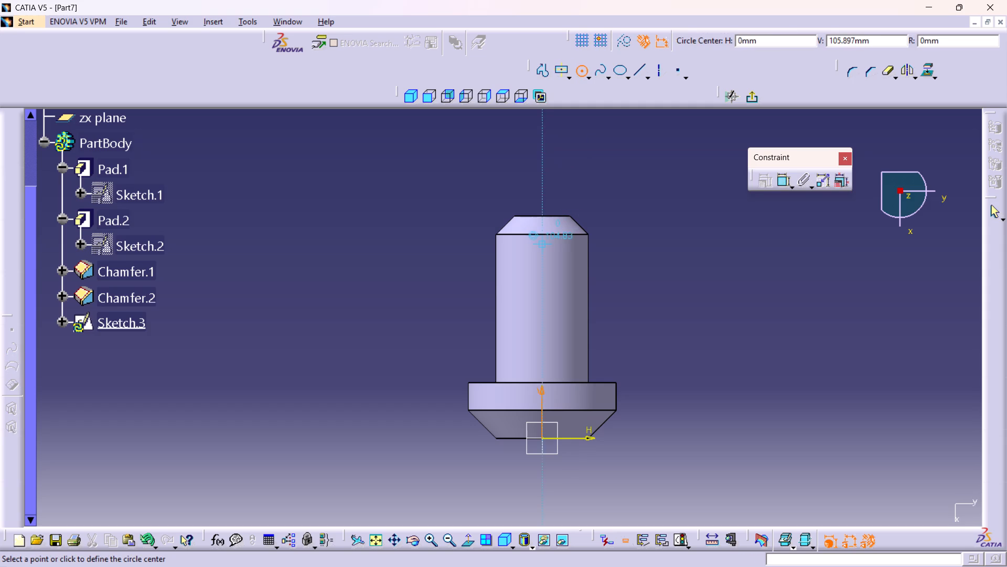
pyautogui.click(541, 244)
pyautogui.click(545, 257)
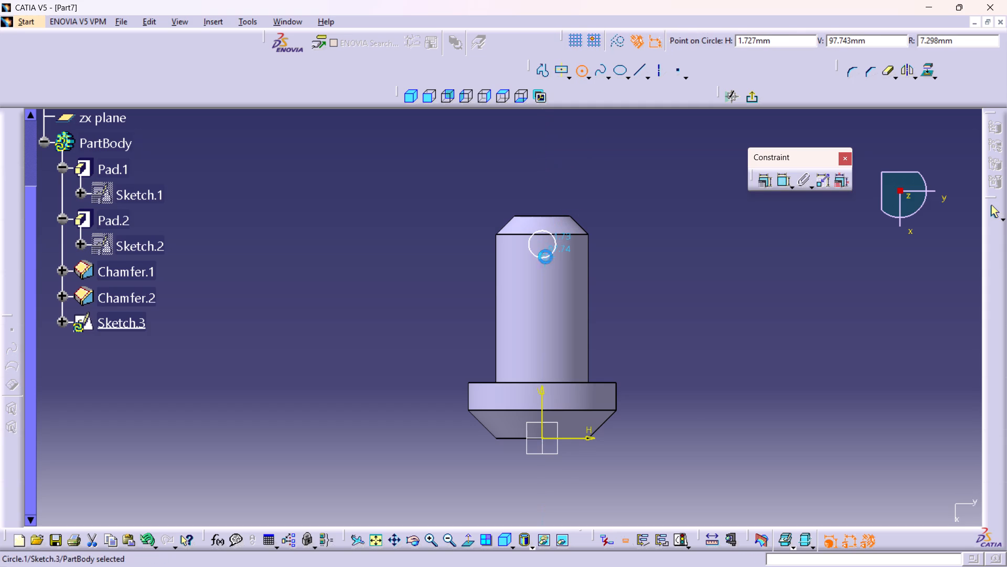
pyautogui.click(751, 98)
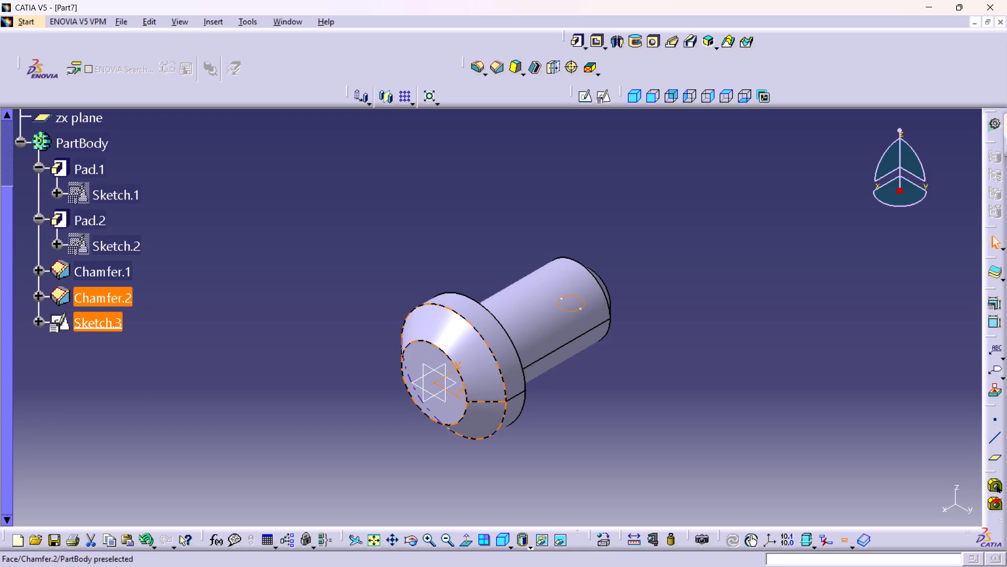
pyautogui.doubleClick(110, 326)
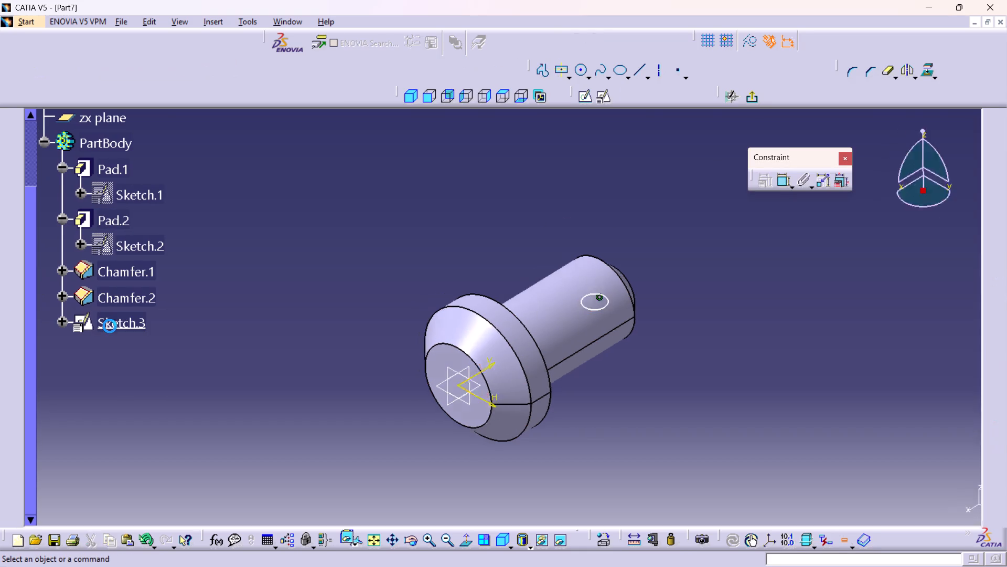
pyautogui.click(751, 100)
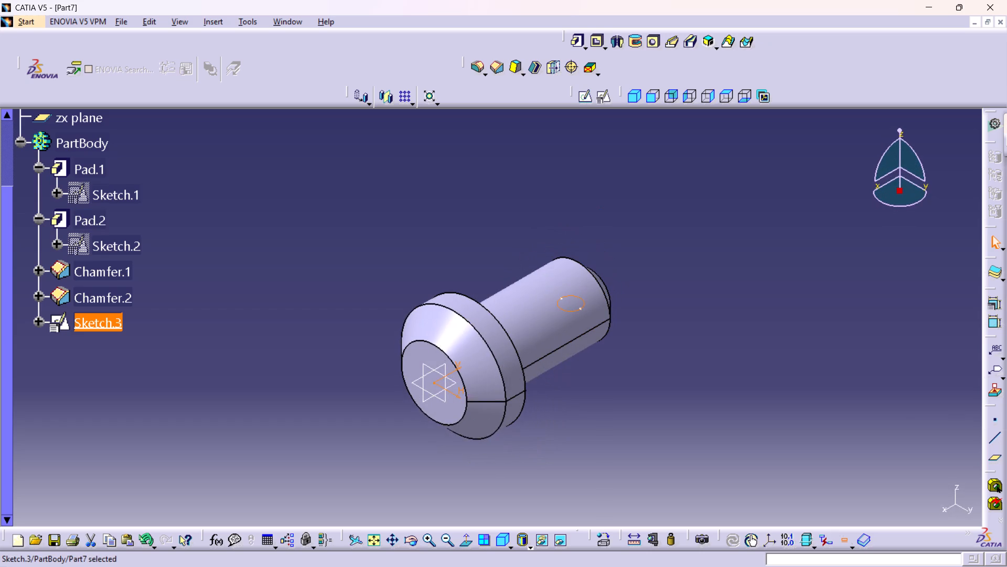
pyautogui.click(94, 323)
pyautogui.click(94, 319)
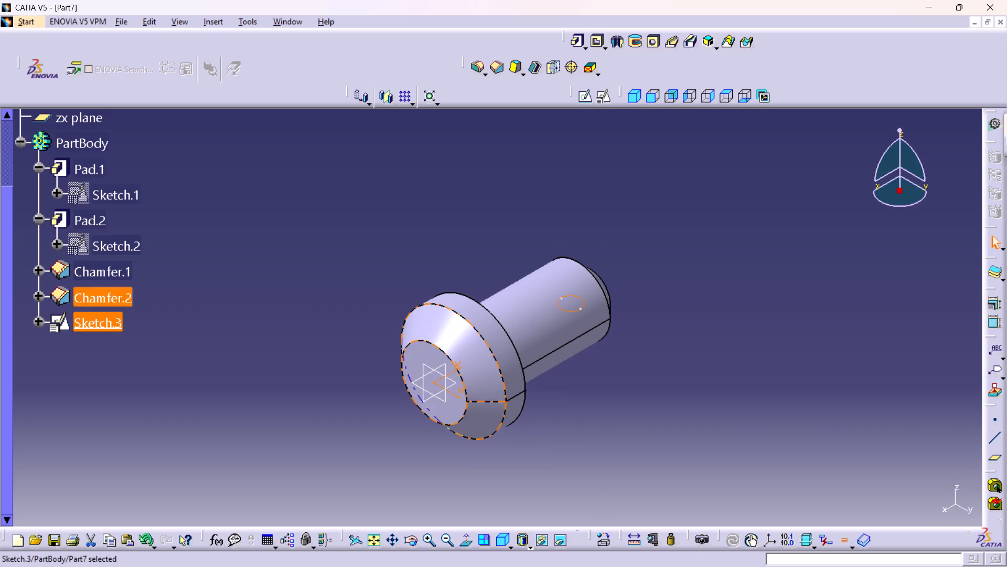
# Reopen the circle's sketch and dimension the circle with a diameter of 12 mm.
pyautogui.doubleClick(91, 330)
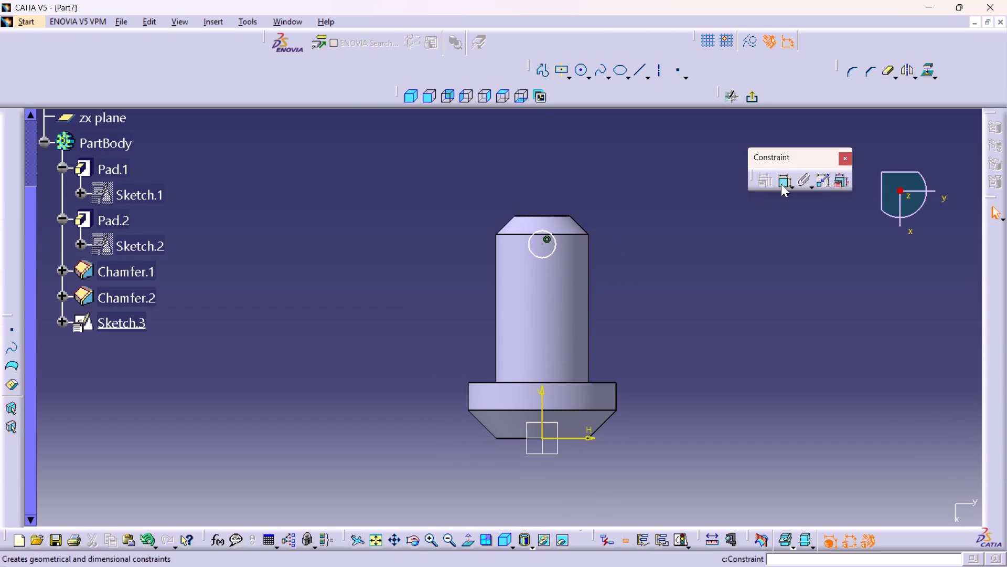
pyautogui.doubleClick(781, 184)
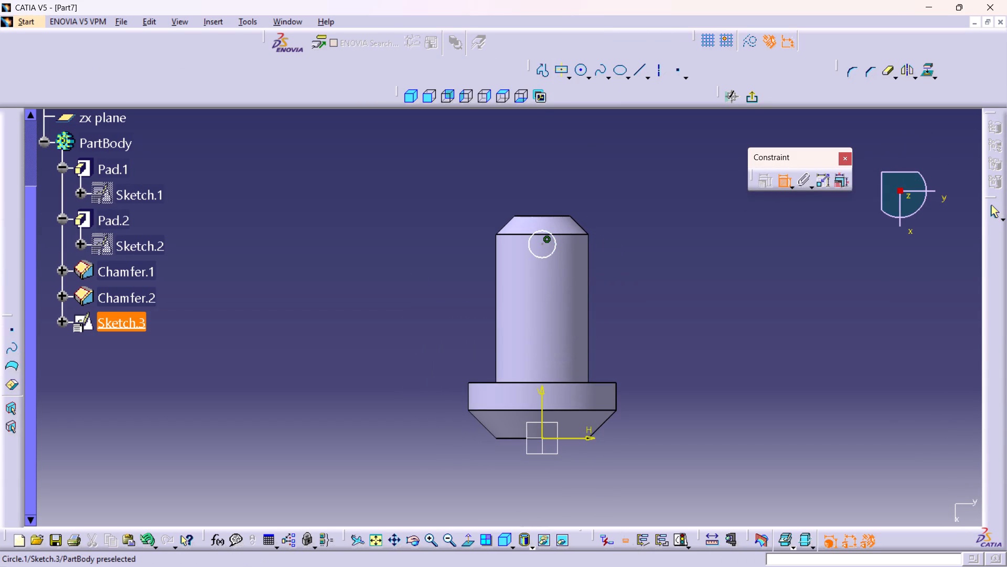
pyautogui.click(556, 239)
pyautogui.click(641, 183)
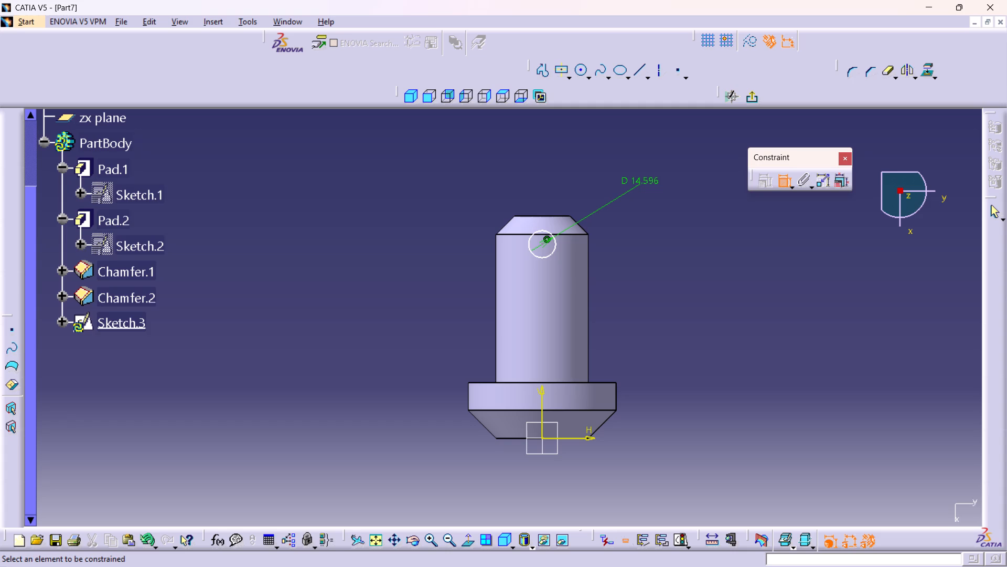
pyautogui.doubleClick(647, 180)
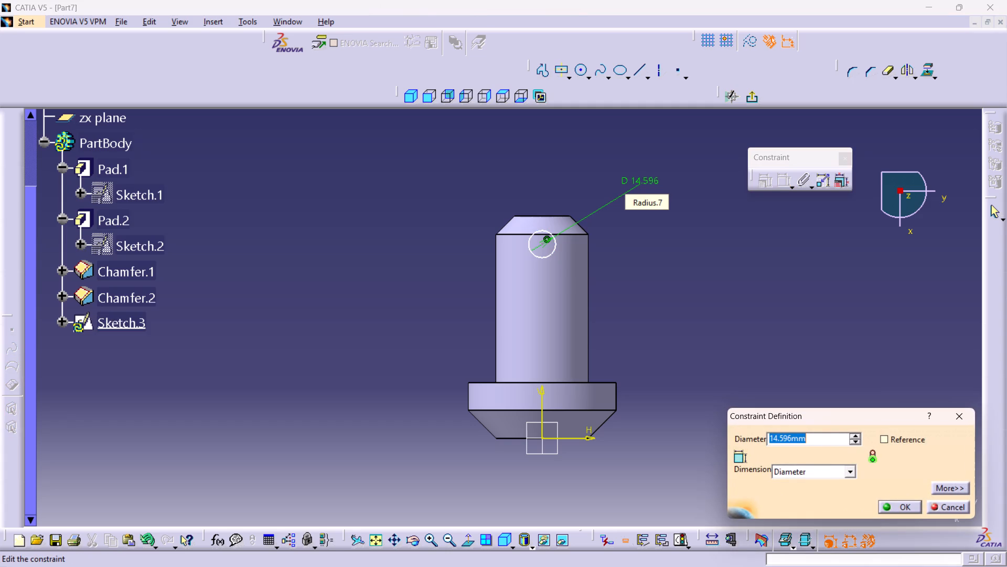
pyautogui.write('12')
pyautogui.press('Return')
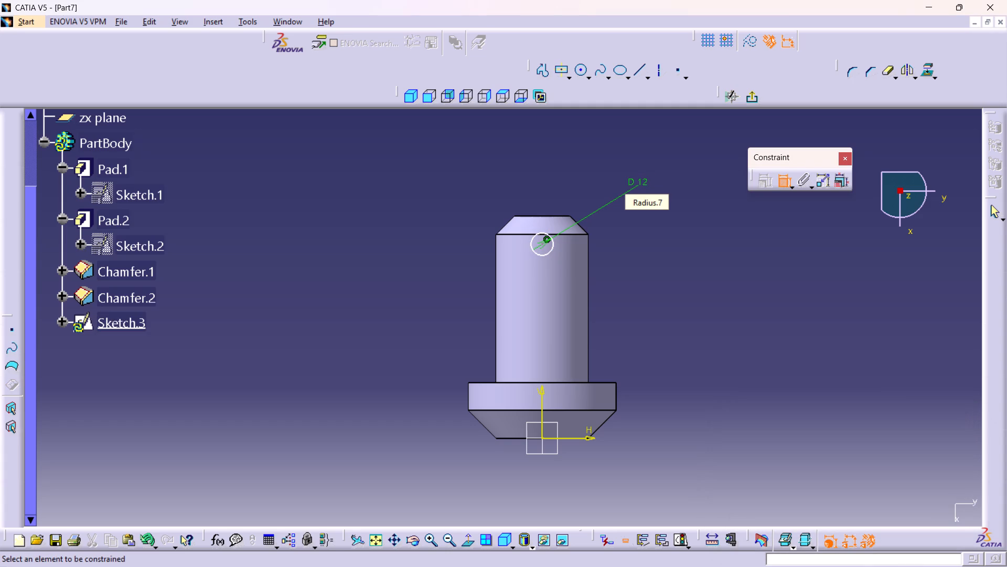
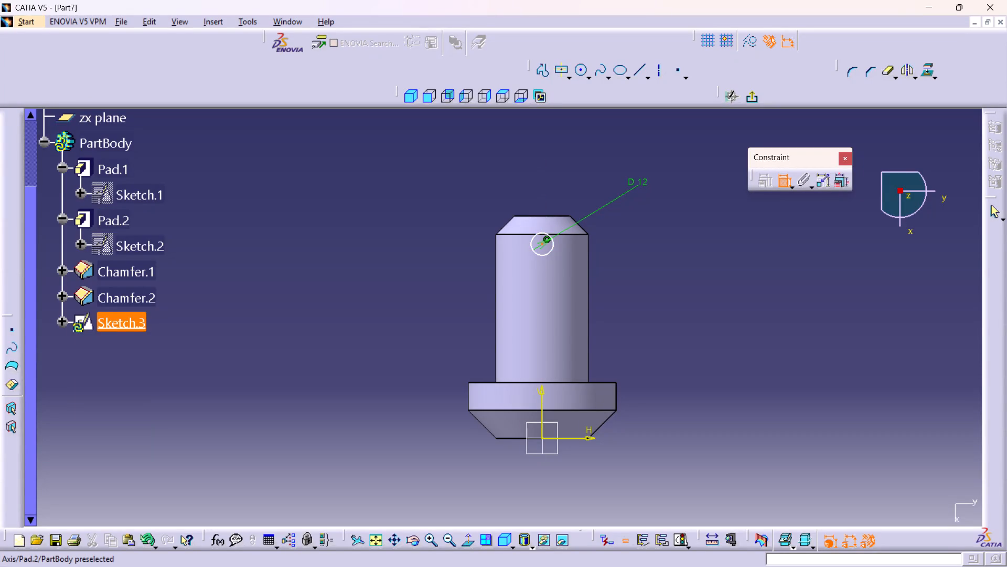
# Dimension the circle's distance from the flange's shaft-side face as 72 mm and exit the sketch.
pyautogui.click(598, 382)
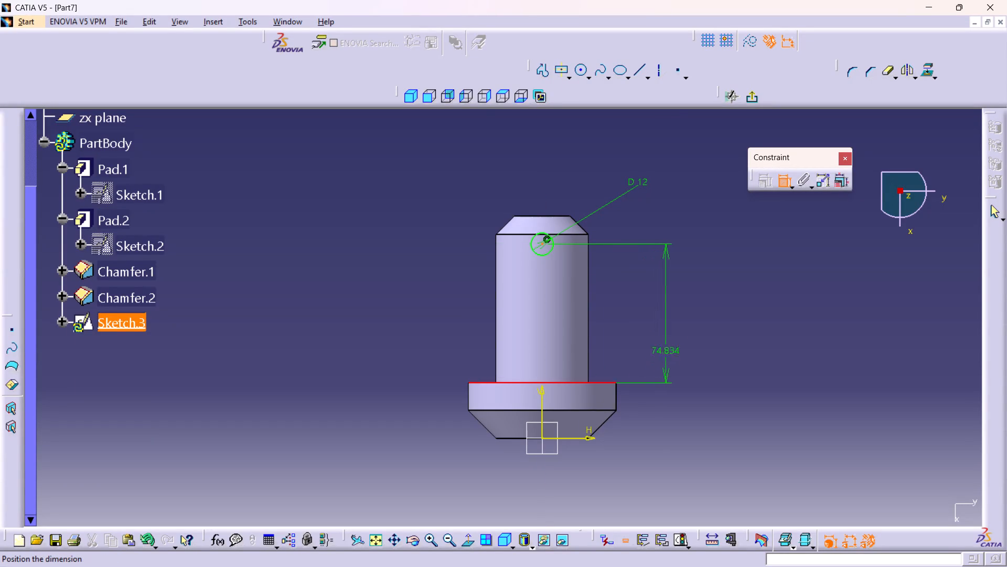
pyautogui.click(672, 323)
pyautogui.doubleClick(671, 320)
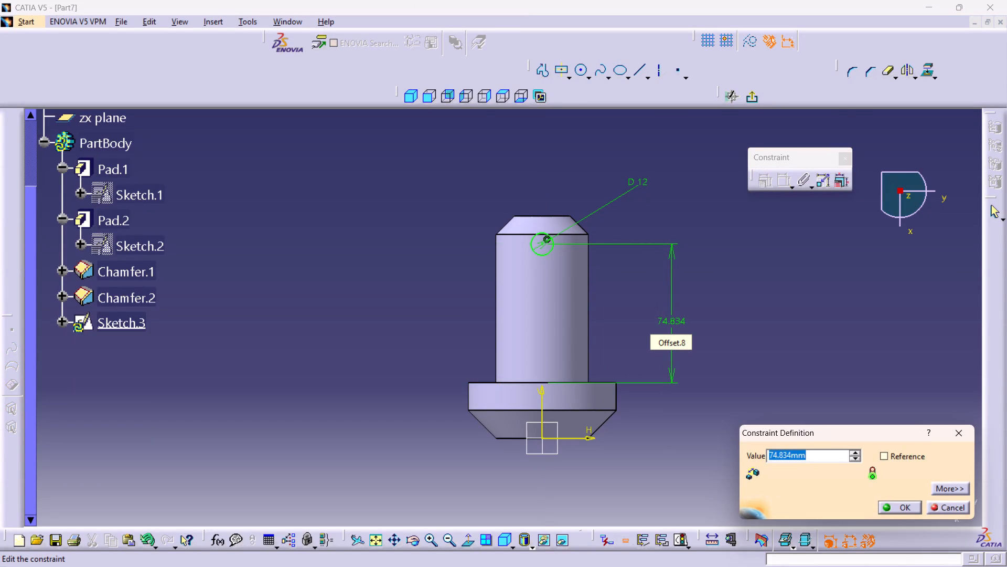
pyautogui.write('72')
pyautogui.press('Return')
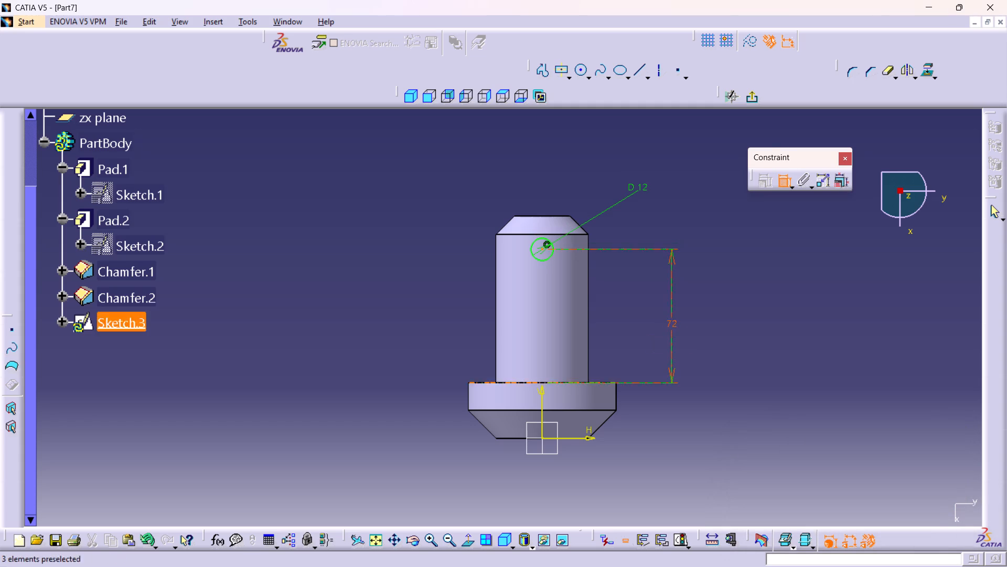
pyautogui.click(754, 103)
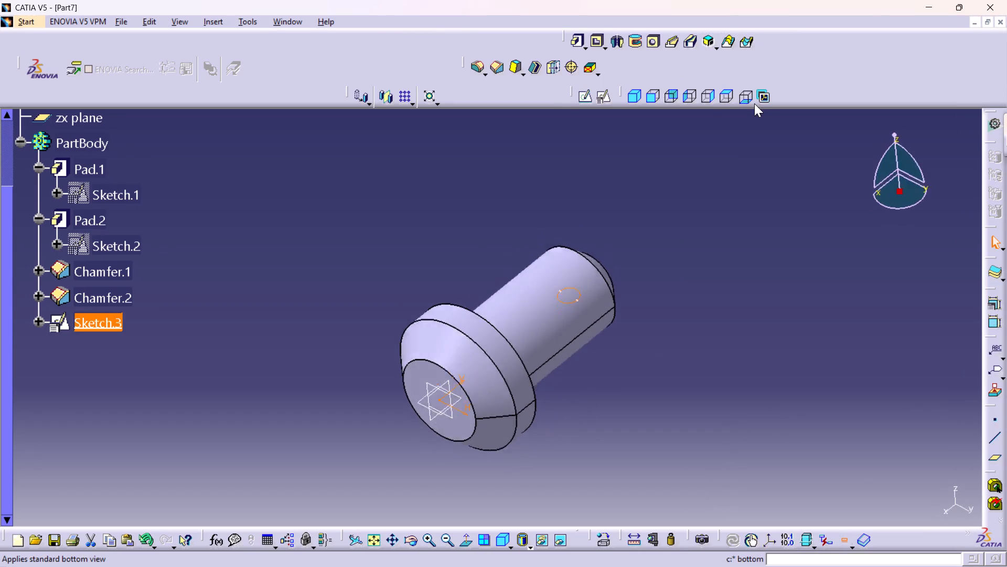
# Cut a pocket through the shaft from the 12 mm circle, 90 mm deep with mirrored extent.
pyautogui.click(600, 43)
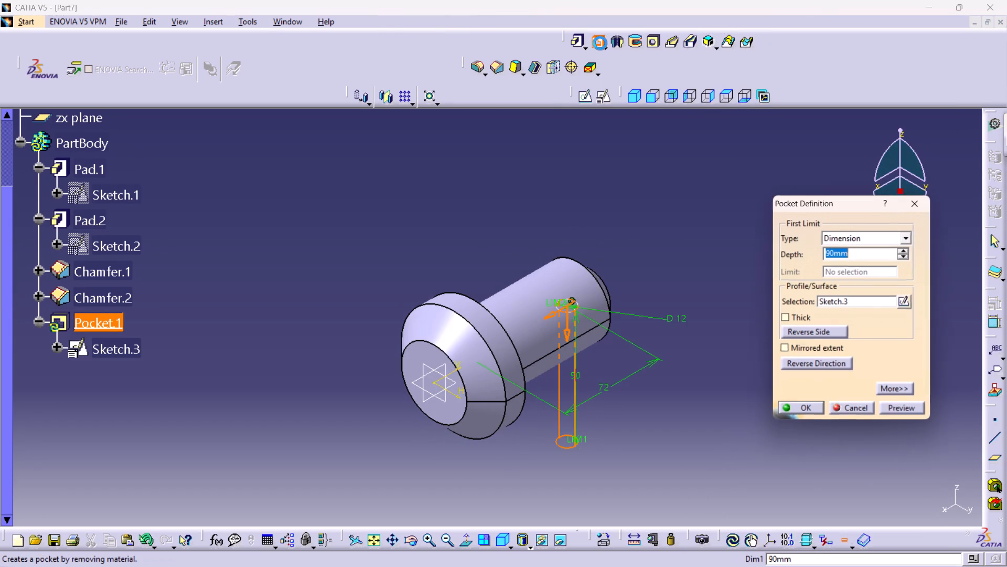
pyautogui.click(802, 346)
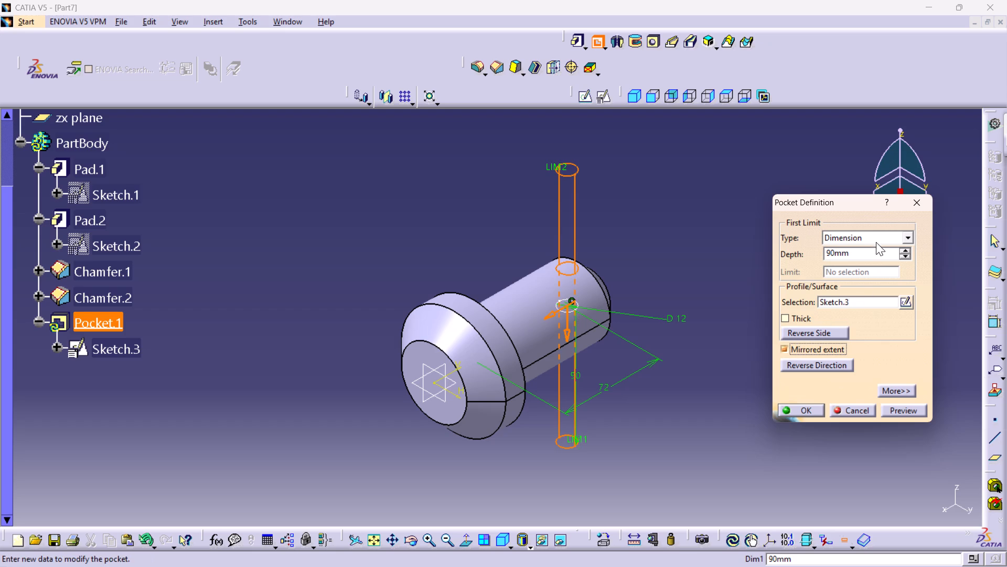
pyautogui.click(802, 410)
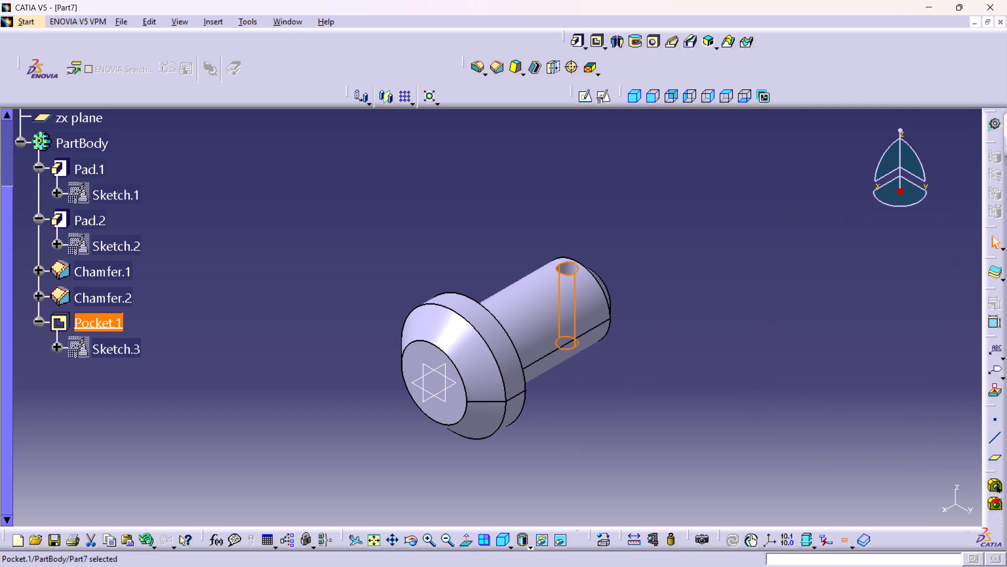
pyautogui.click(649, 279)
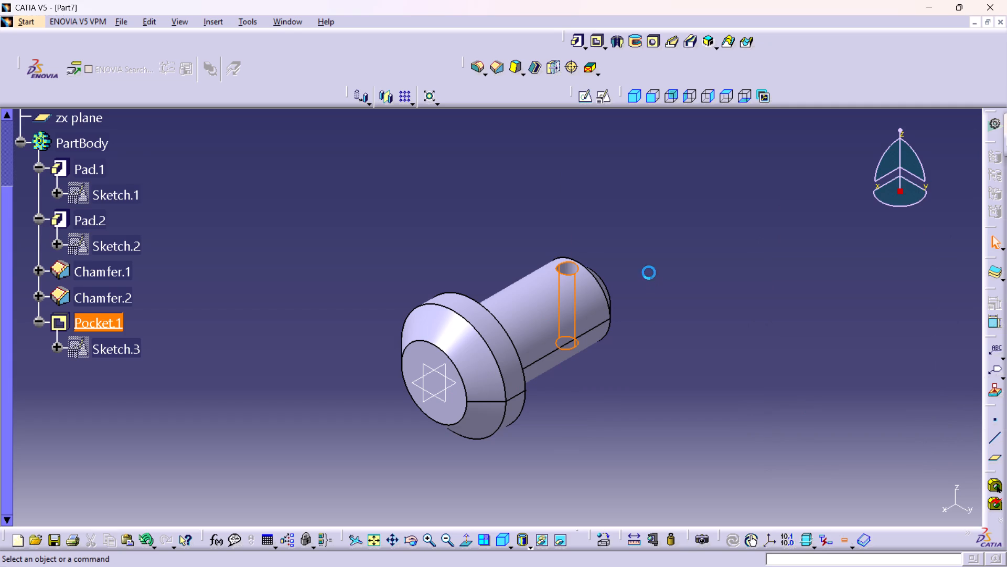
# Examine the cross hole, the shaft's chamfered end and the flange from several sides, including the isometric view.
pyautogui.moveTo(648, 249); pyautogui.dragTo(264, 341, button='middle')
pyautogui.moveTo(648, 249); pyautogui.dragTo(264, 341, button='right')
pyautogui.scroll(-1, 647, 256)
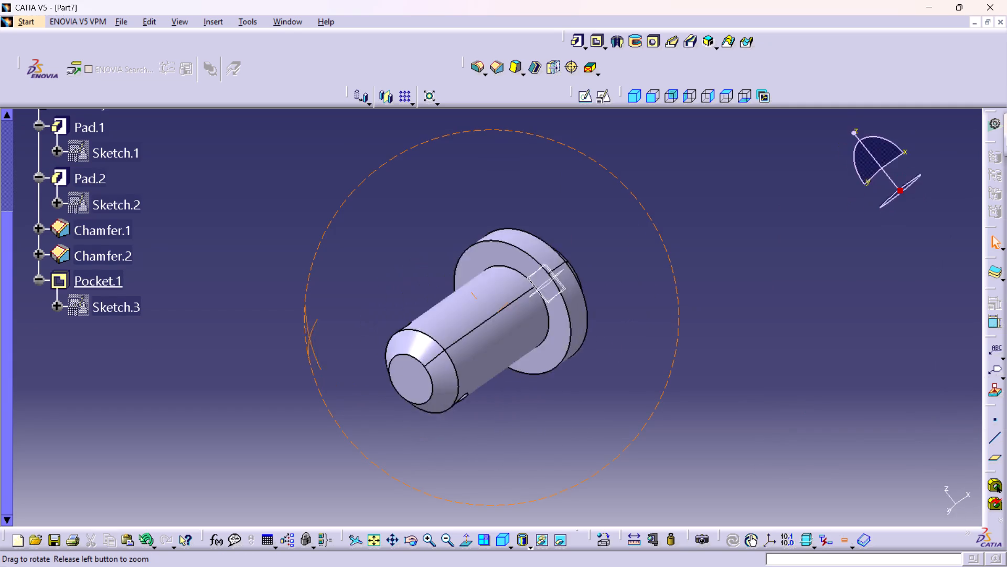
pyautogui.moveTo(264, 341); pyautogui.dragTo(189, 392, button='right')
pyautogui.moveTo(264, 341); pyautogui.dragTo(189, 392, button='middle')
pyautogui.moveTo(576, 263); pyautogui.dragTo(603, 407, button='middle')
pyautogui.moveTo(577, 263); pyautogui.dragTo(603, 407, button='right')
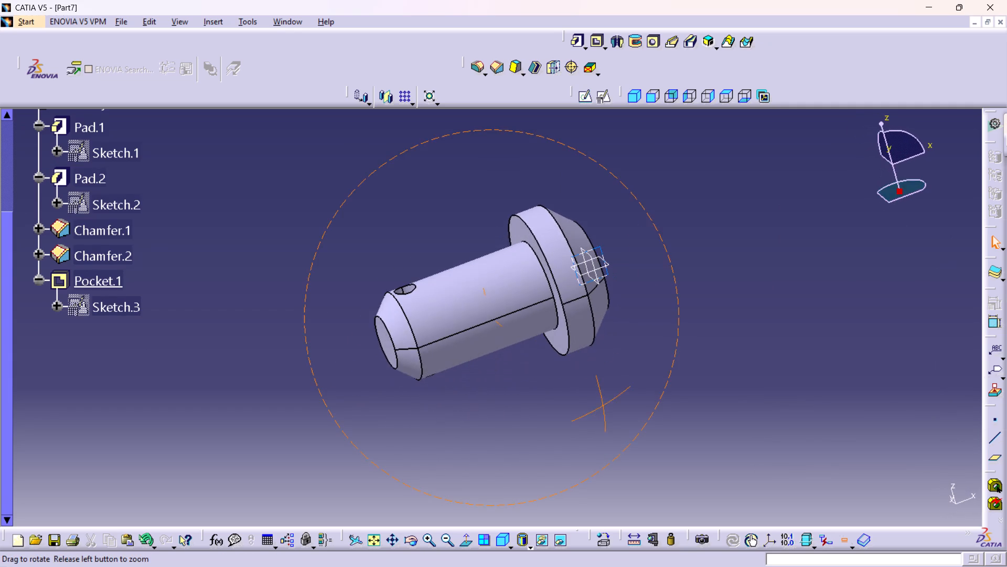
pyautogui.moveTo(603, 407); pyautogui.dragTo(602, 409, button='right')
pyautogui.moveTo(603, 407); pyautogui.dragTo(598, 406, button='middle')
pyautogui.click(503, 546)
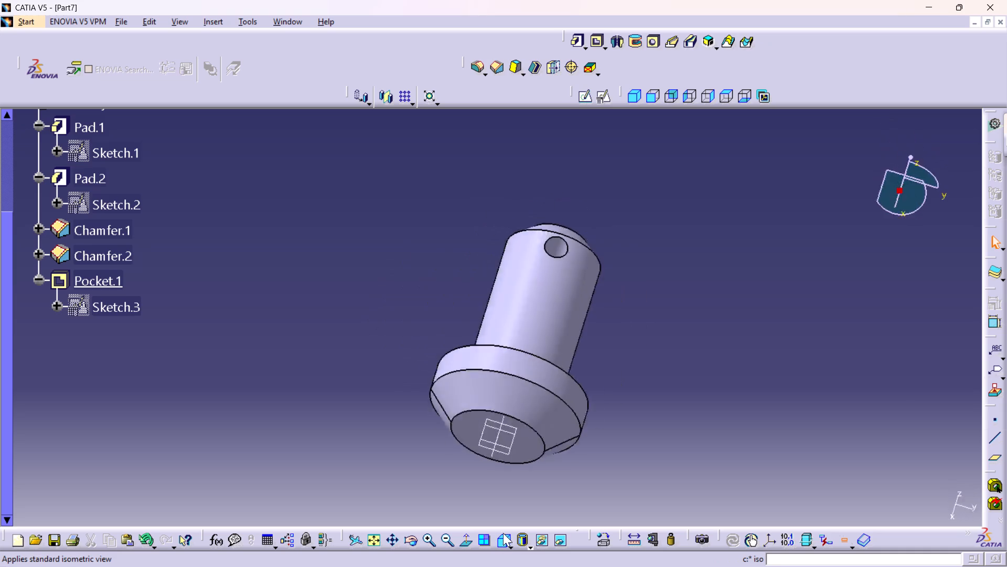
pyautogui.moveTo(633, 357); pyautogui.dragTo(607, 369, button='middle')
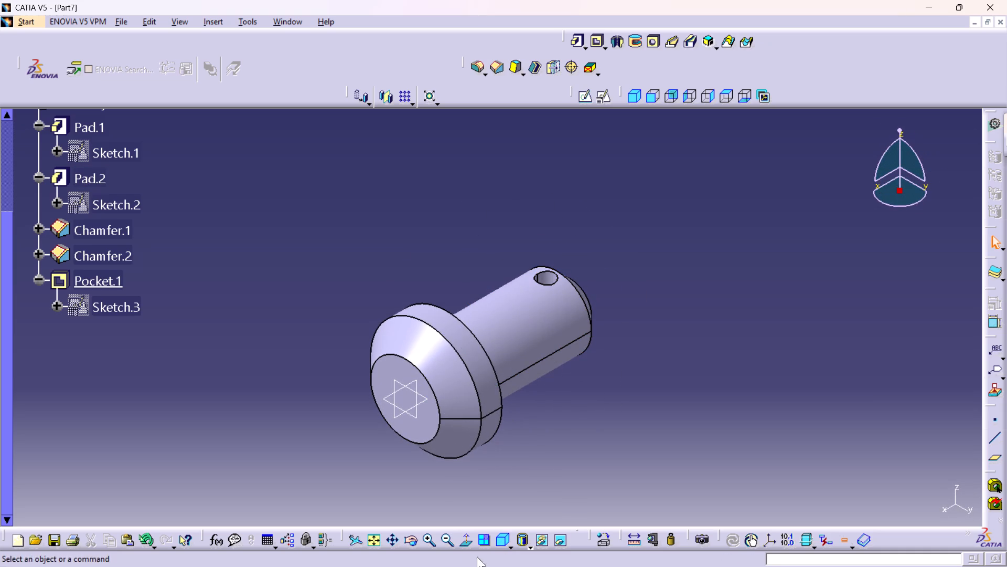
pyautogui.click(464, 547)
pyautogui.click(464, 547)
pyautogui.moveTo(415, 433); pyautogui.dragTo(789, 226, button='middle')
pyautogui.moveTo(435, 426); pyautogui.dragTo(789, 226, button='right')
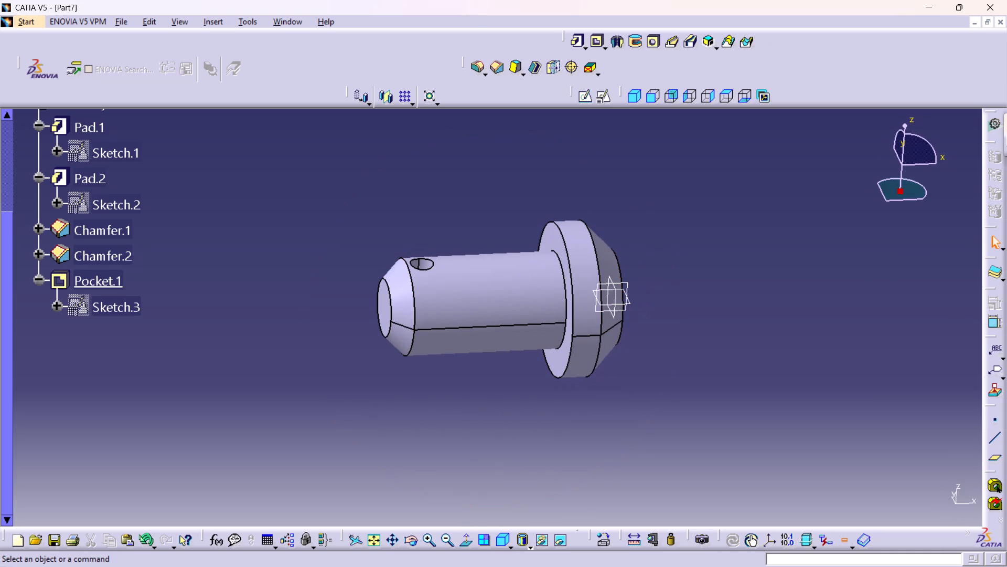
pyautogui.moveTo(363, 330); pyautogui.dragTo(444, 341, button='middle')
pyautogui.moveTo(363, 330); pyautogui.dragTo(444, 341, button='right')
pyautogui.moveTo(360, 321); pyautogui.dragTo(360, 389, button='middle')
pyautogui.moveTo(361, 341); pyautogui.dragTo(360, 389, button='right')
pyautogui.moveTo(360, 389); pyautogui.dragTo(359, 389, button='middle')
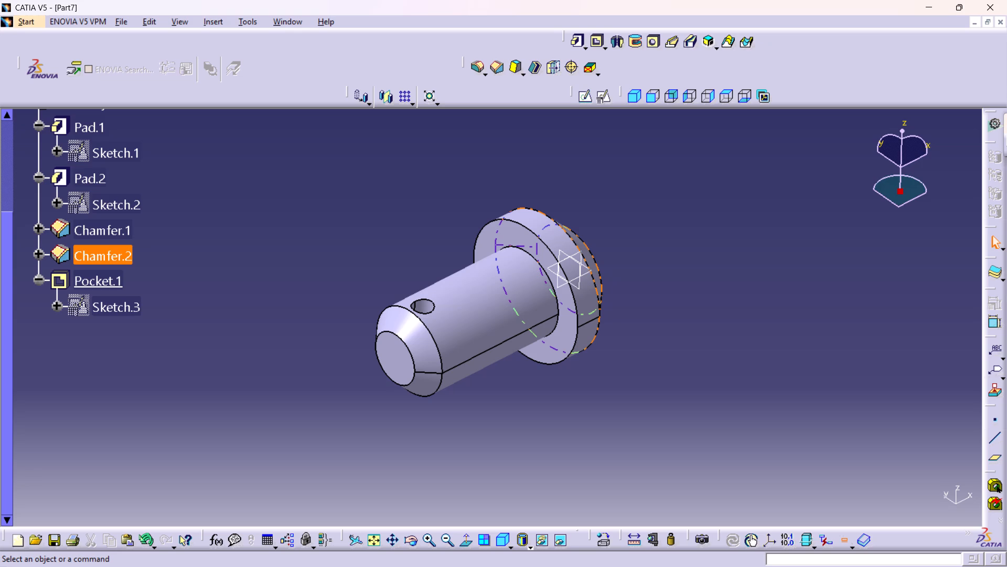
pyautogui.moveTo(436, 267); pyautogui.dragTo(428, 293, button='middle')
pyautogui.moveTo(436, 265); pyautogui.dragTo(428, 293, button='right')
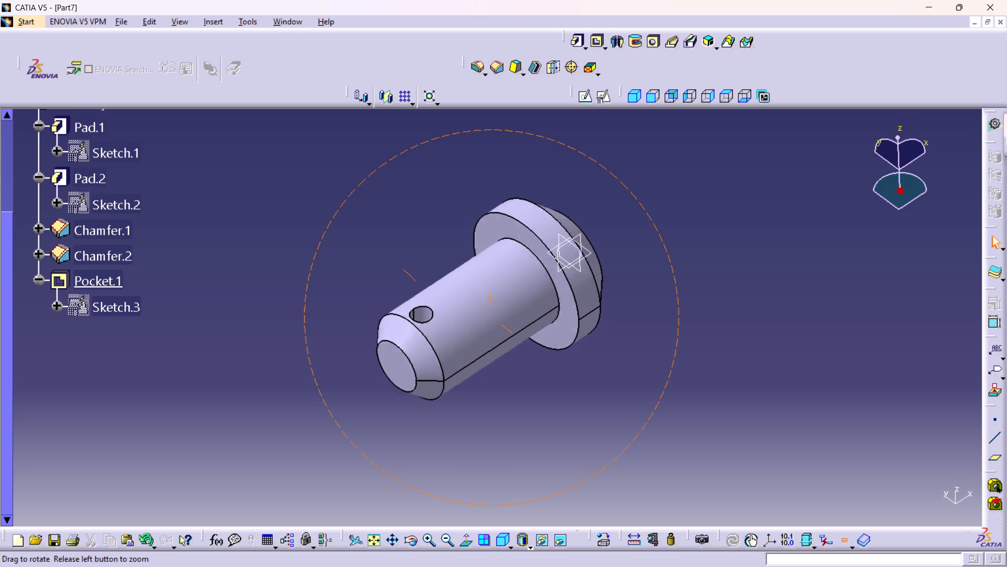
pyautogui.moveTo(428, 293); pyautogui.dragTo(414, 396, button='right')
pyautogui.moveTo(428, 293); pyautogui.dragTo(412, 392, button='middle')
pyautogui.moveTo(431, 361); pyautogui.dragTo(427, 357, button='middle')
pyautogui.scroll(-1, 431, 360)
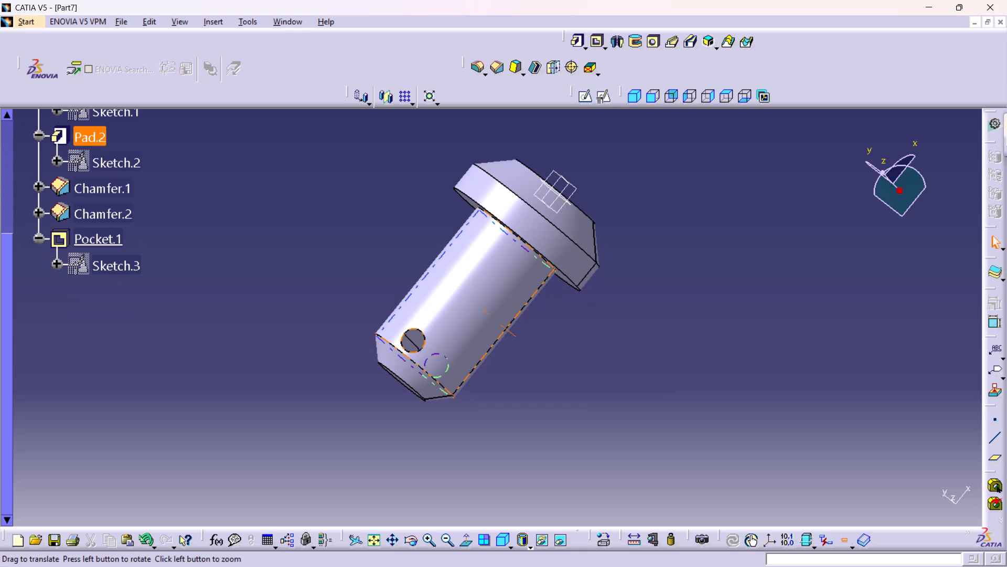
pyautogui.rightClick(426, 355)
pyautogui.moveTo(427, 357); pyautogui.dragTo(425, 337, button='middle')
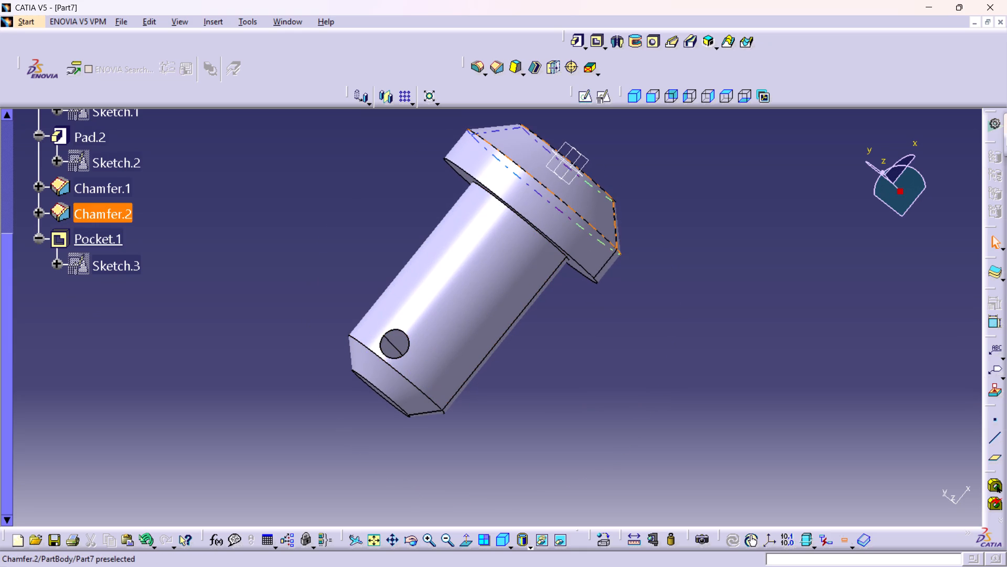
# Open the flange's profile sketch, Sketch.1, and the shaft's profile sketch, Sketch.2, to review their dimensions.
pyautogui.scroll(2, 100, 156)
pyautogui.doubleClick(120, 197)
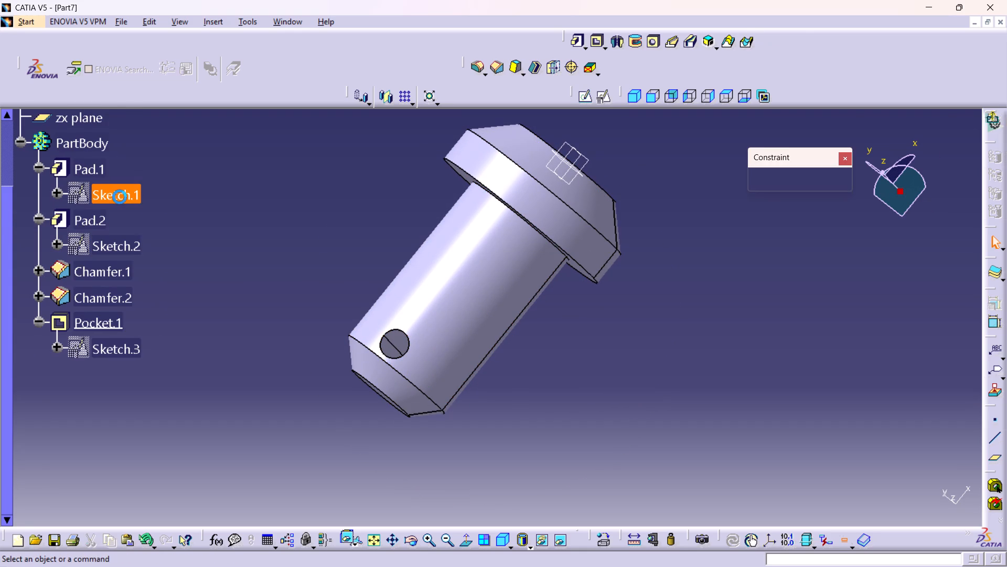
pyautogui.doubleClick(136, 243)
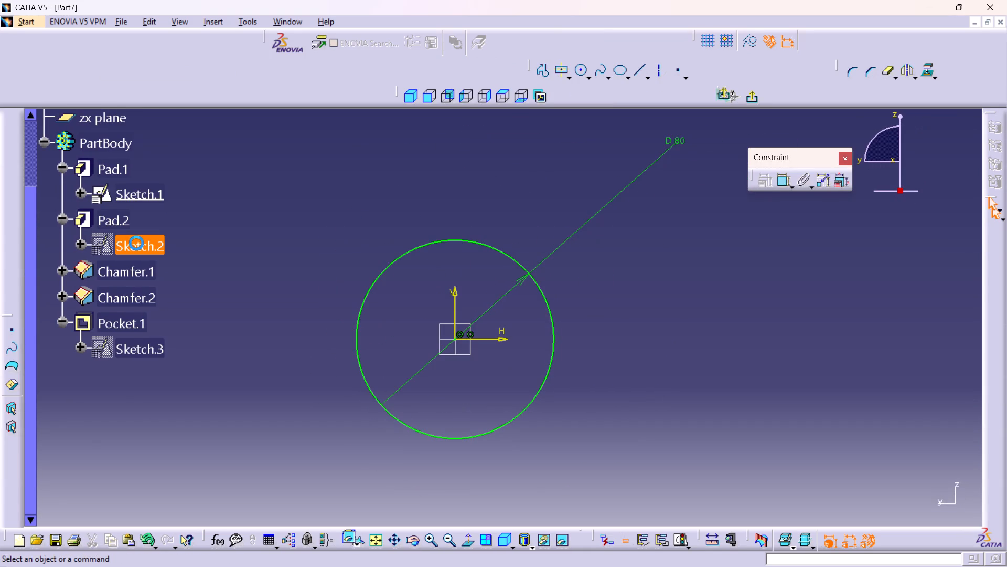
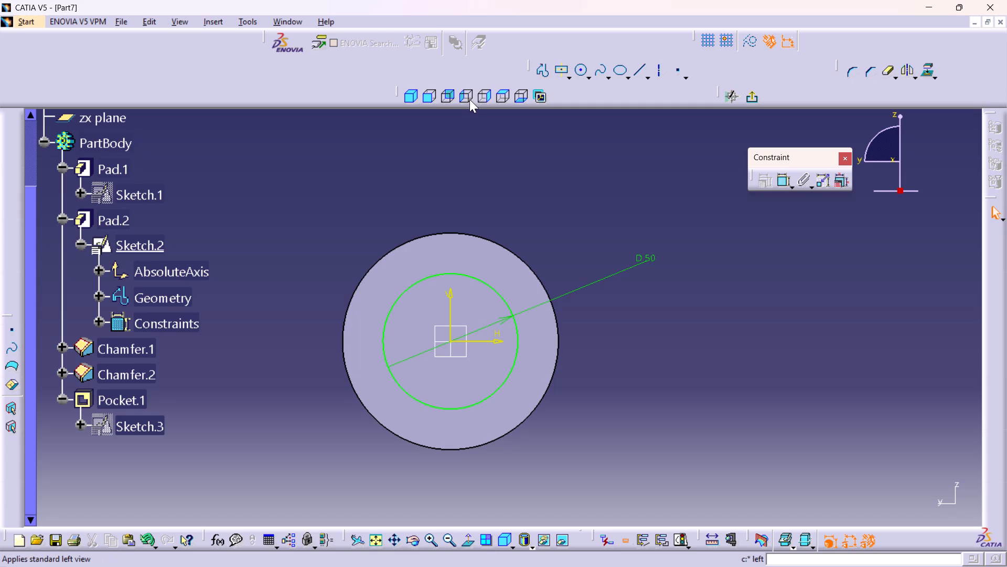
# Leave the shaft's profile sketch and open the definition of the flange's pad, Pad.1, to review its length and settings without changing them.
pyautogui.click(504, 537)
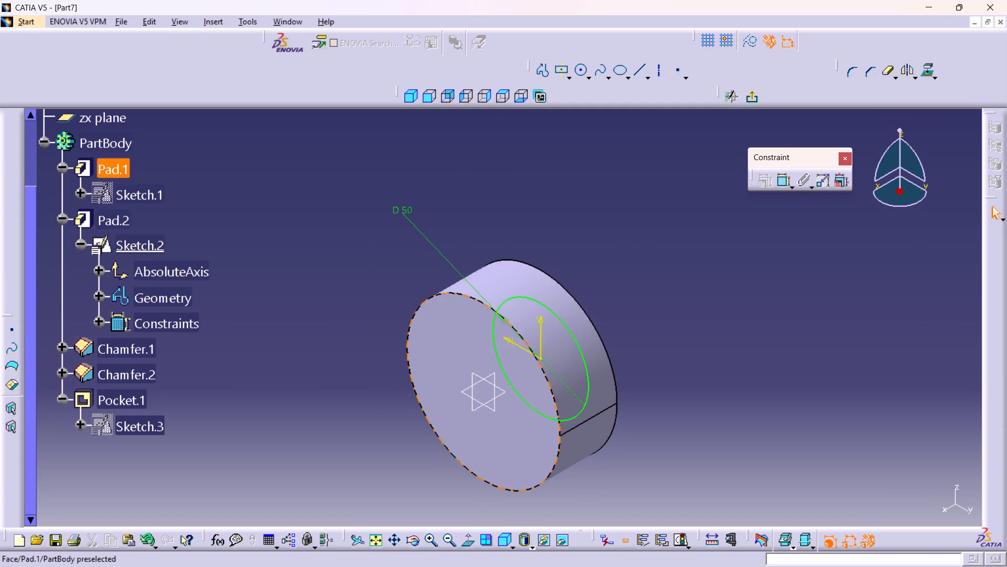
pyautogui.doubleClick(102, 163)
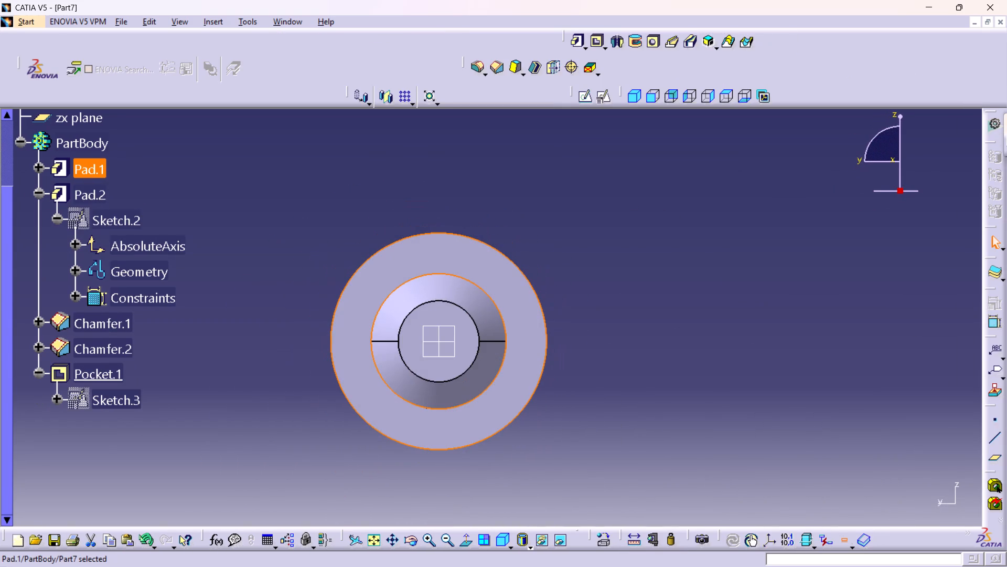
pyautogui.doubleClick(79, 169)
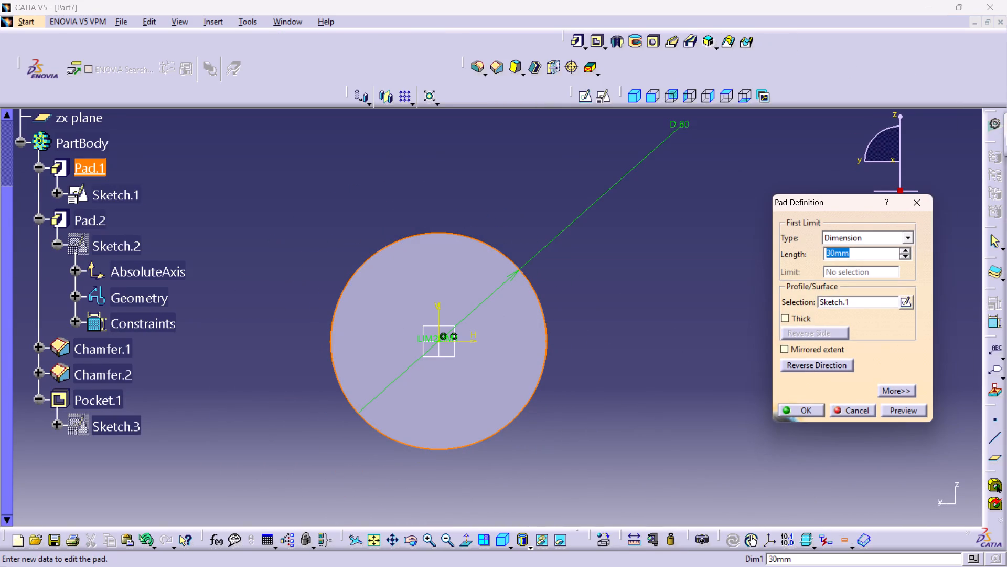
pyautogui.click(503, 543)
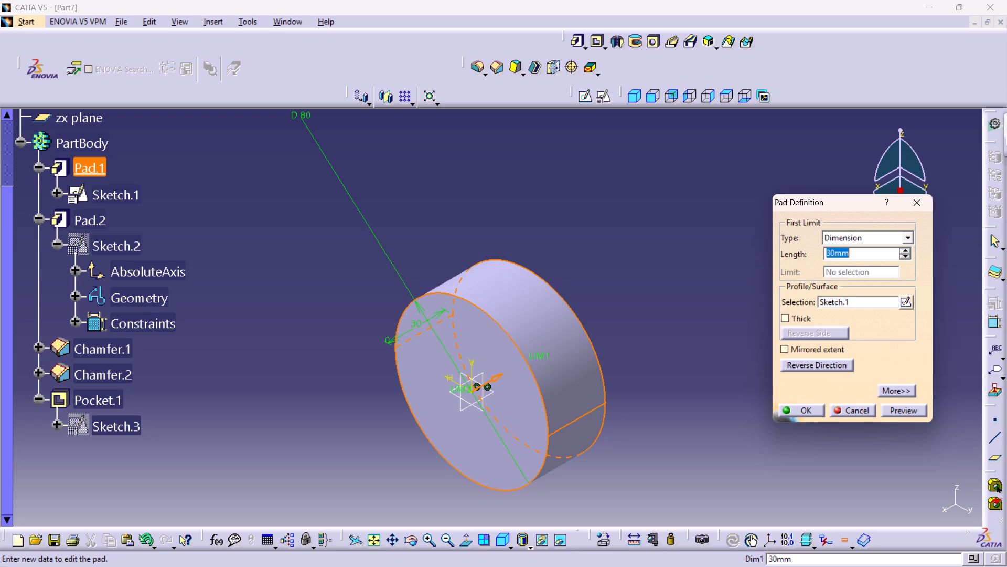
pyautogui.click(923, 203)
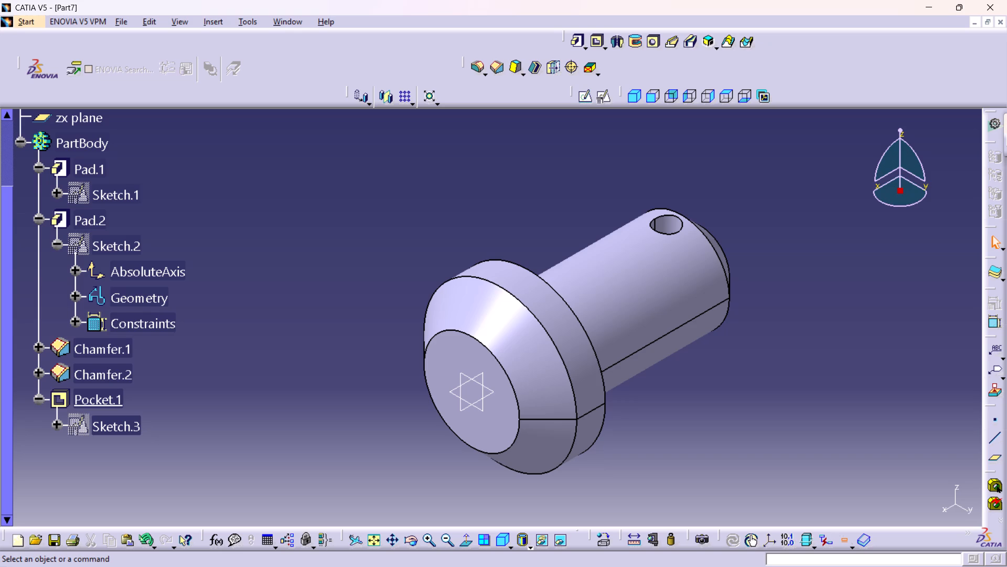
# Examine the finished part from several sides: the flange's chamfer and shaft-side face, the cross hole and the shaft's chamfered end.
pyautogui.moveTo(719, 387); pyautogui.dragTo(698, 369, button='middle')
pyautogui.click(507, 542)
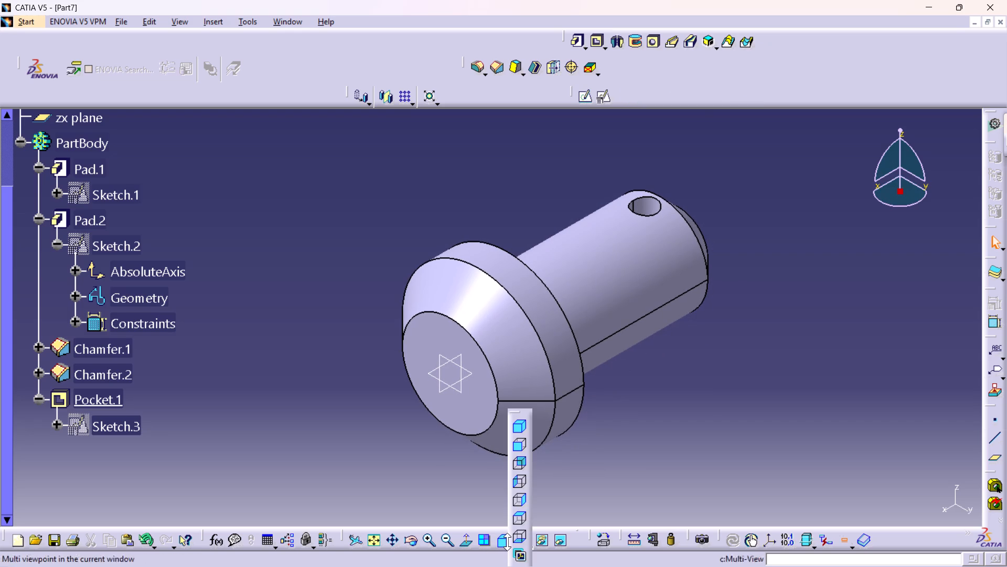
pyautogui.click(679, 371)
pyautogui.moveTo(692, 311); pyautogui.dragTo(501, 337, button='middle')
pyautogui.moveTo(656, 319); pyautogui.dragTo(501, 337, button='right')
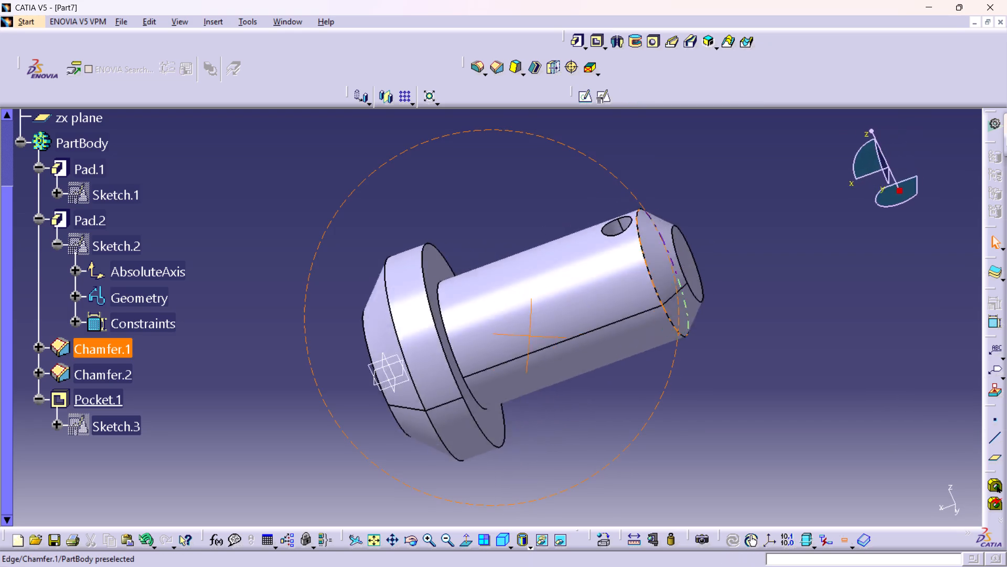
pyautogui.moveTo(501, 337); pyautogui.dragTo(230, 426, button='right')
pyautogui.moveTo(501, 337); pyautogui.dragTo(230, 426, button='middle')
pyautogui.moveTo(494, 336); pyautogui.dragTo(496, 337, button='middle')
pyautogui.moveTo(496, 336); pyautogui.dragTo(496, 337, button='right')
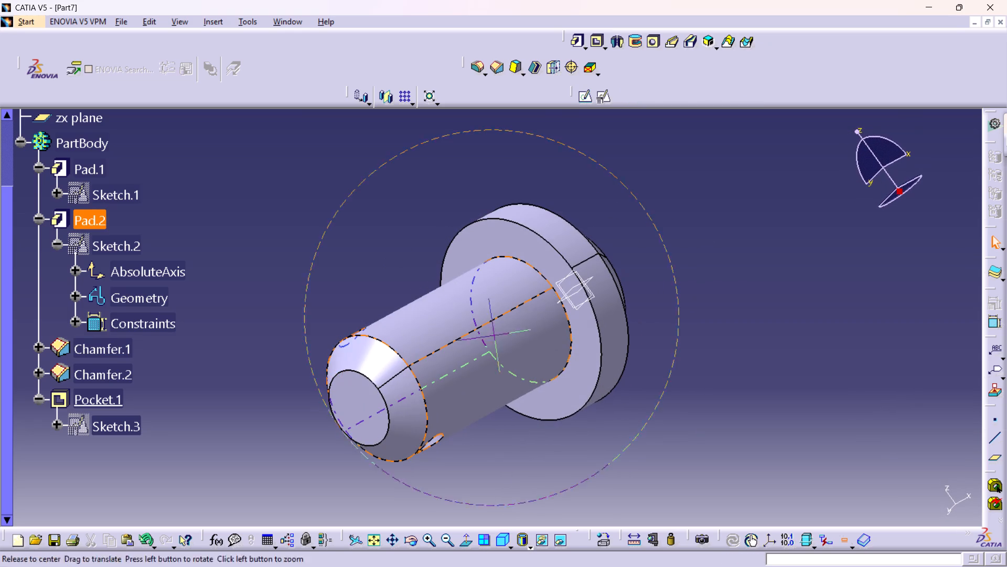
pyautogui.moveTo(496, 337); pyautogui.dragTo(540, 421, button='middle')
pyautogui.moveTo(496, 337); pyautogui.dragTo(540, 421, button='right')
pyautogui.moveTo(572, 281); pyautogui.dragTo(594, 338, button='middle')
pyautogui.moveTo(572, 281); pyautogui.dragTo(594, 338, button='right')
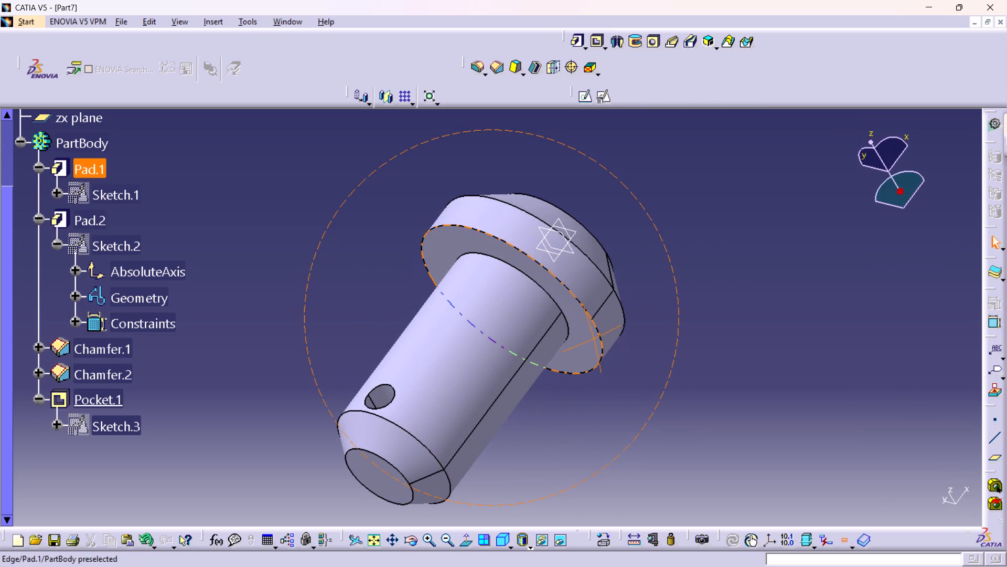
pyautogui.moveTo(594, 338); pyautogui.dragTo(594, 342, button='right')
pyautogui.moveTo(594, 338); pyautogui.dragTo(594, 342, button='middle')
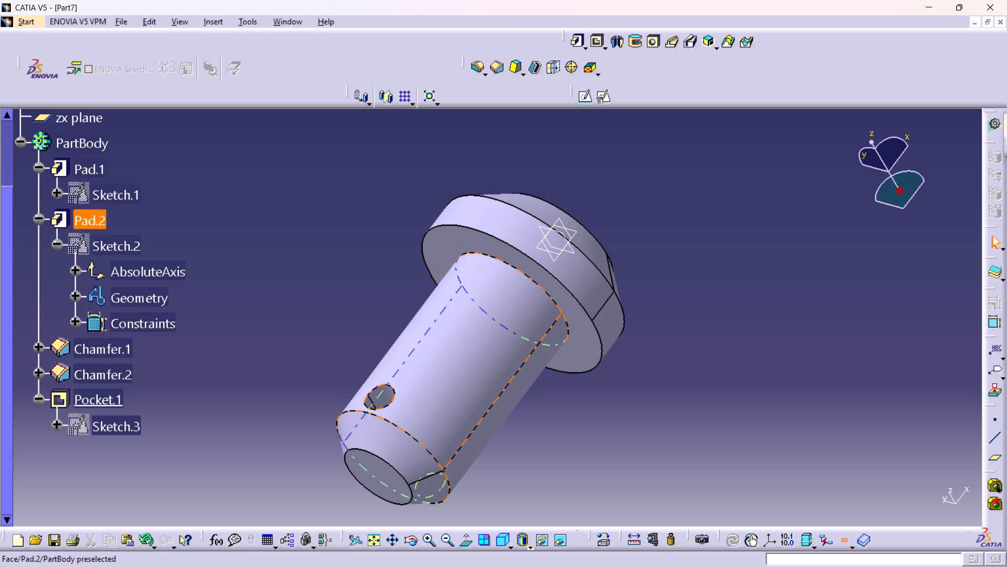
pyautogui.moveTo(369, 470); pyautogui.dragTo(345, 385, button='middle')
pyautogui.moveTo(369, 470); pyautogui.dragTo(345, 385, button='right')
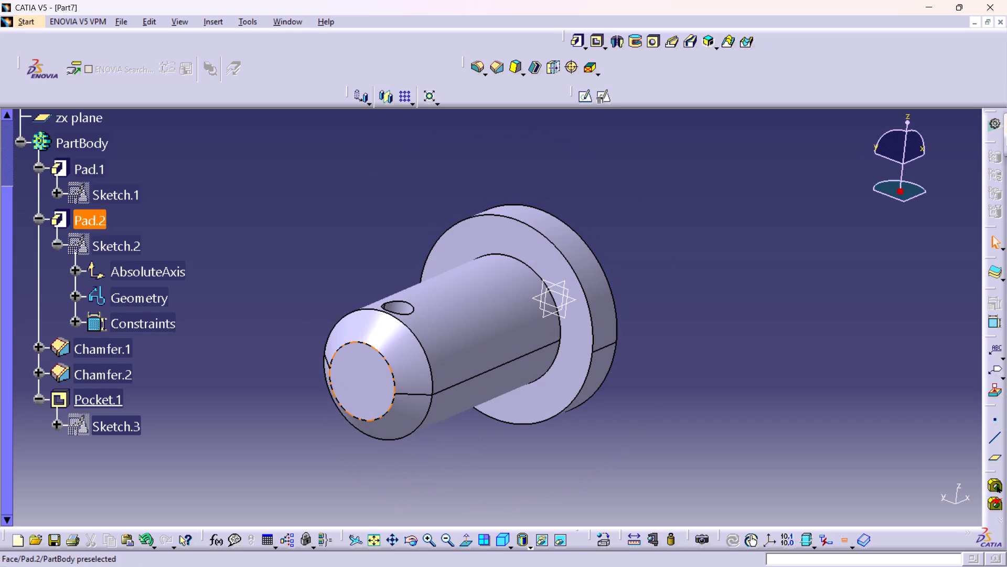
pyautogui.middleClick(323, 395)
pyautogui.moveTo(350, 374); pyautogui.dragTo(311, 401, button='middle')
pyautogui.moveTo(350, 374); pyautogui.dragTo(310, 399, button='right')
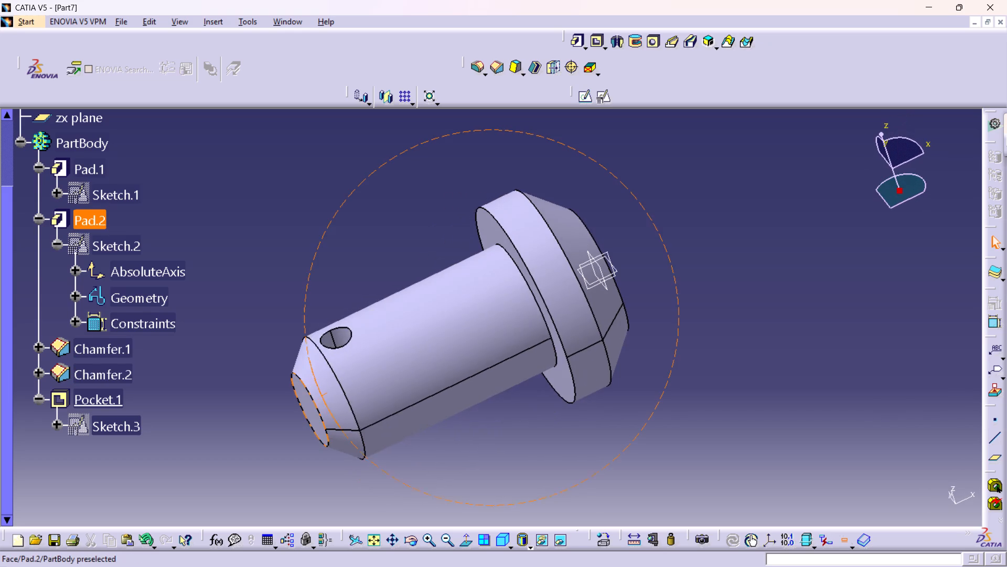
pyautogui.moveTo(620, 346); pyautogui.dragTo(641, 305, button='middle')
pyautogui.moveTo(620, 340); pyautogui.dragTo(641, 305, button='right')
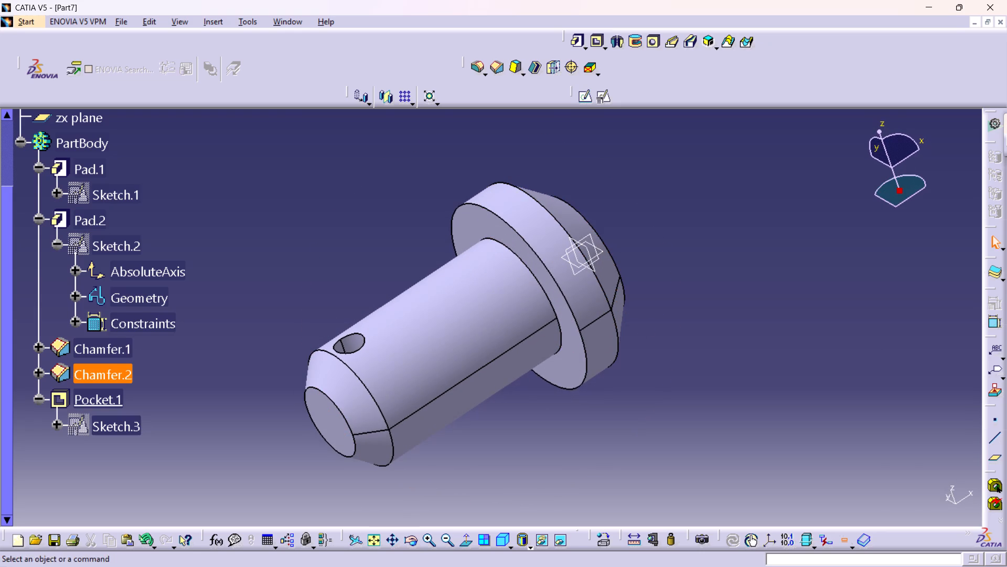
pyautogui.moveTo(579, 369); pyautogui.dragTo(575, 391, button='middle')
pyautogui.moveTo(579, 369); pyautogui.dragTo(575, 391, button='right')
pyautogui.scroll(-1, 579, 369)
pyautogui.moveTo(526, 351); pyautogui.dragTo(553, 322, button='middle')
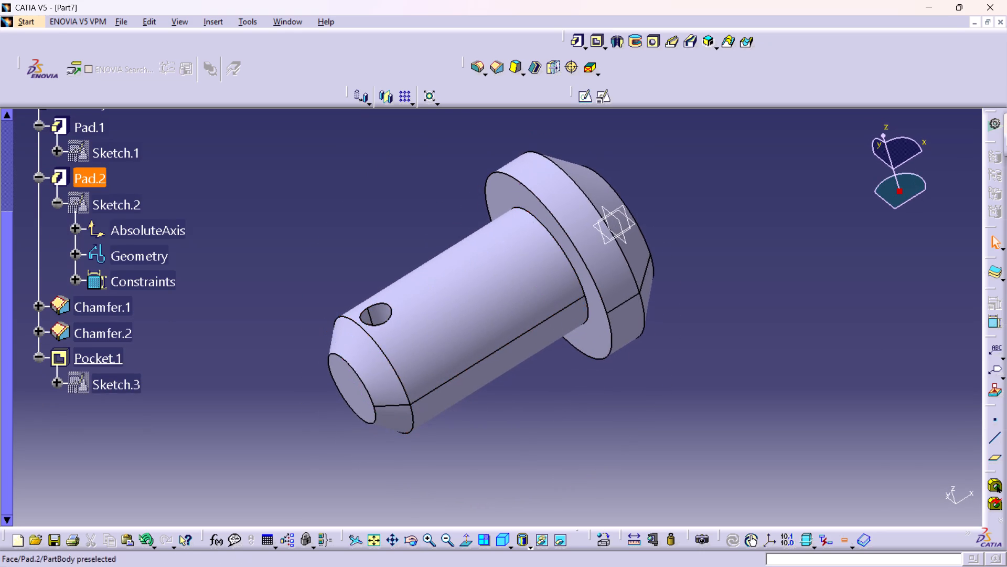
pyautogui.moveTo(676, 272); pyautogui.dragTo(677, 300, button='middle')
pyautogui.moveTo(676, 272); pyautogui.dragTo(677, 300, button='right')
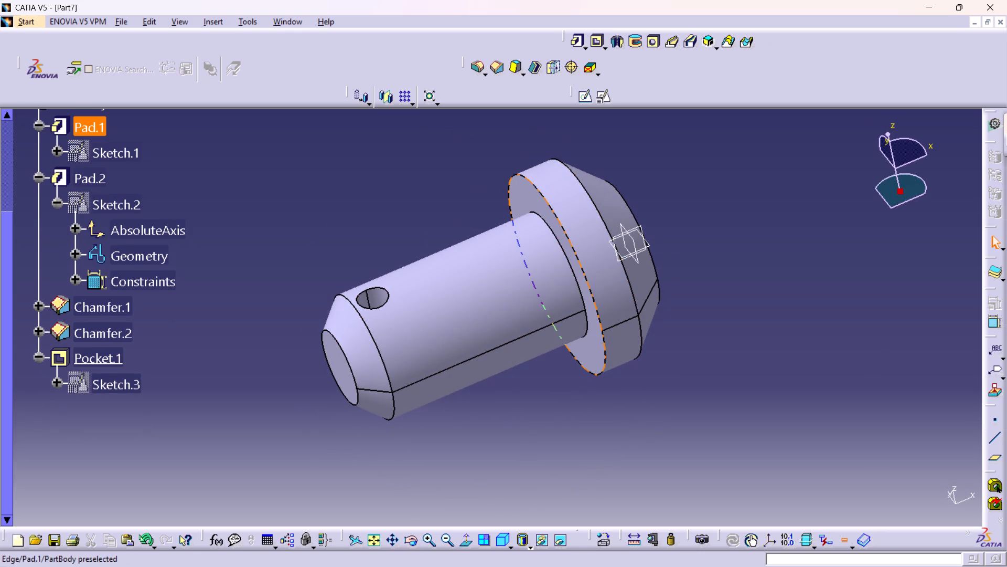
pyautogui.moveTo(599, 354); pyautogui.dragTo(639, 281, button='middle')
pyautogui.moveTo(598, 353); pyautogui.dragTo(639, 281, button='right')
pyautogui.moveTo(680, 347); pyautogui.dragTo(672, 376, button='middle')
pyautogui.moveTo(411, 453); pyautogui.dragTo(384, 420, button='middle')
pyautogui.moveTo(411, 452); pyautogui.dragTo(384, 420, button='right')
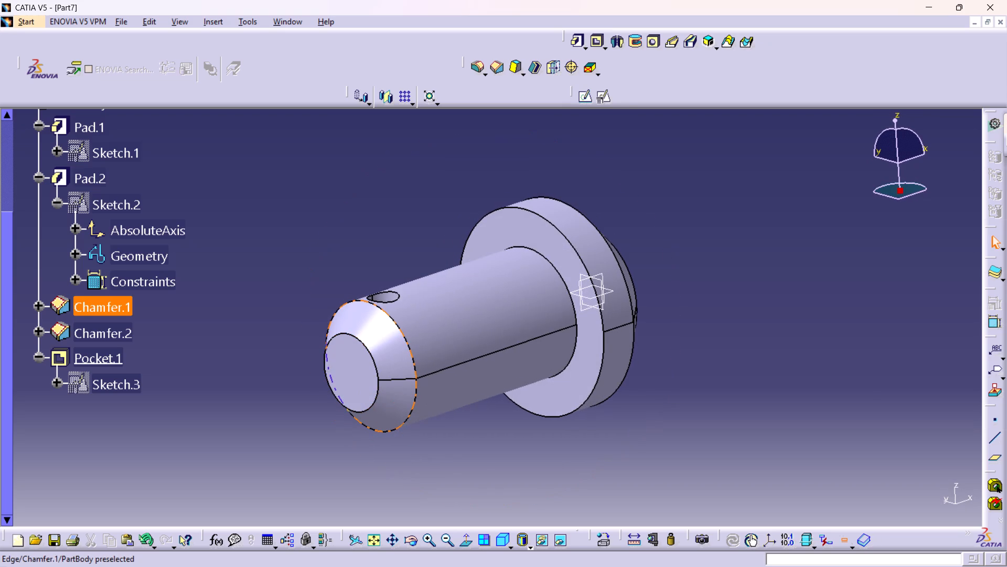
pyautogui.moveTo(442, 363); pyautogui.dragTo(447, 388, button='middle')
pyautogui.moveTo(442, 363); pyautogui.dragTo(447, 388, button='right')
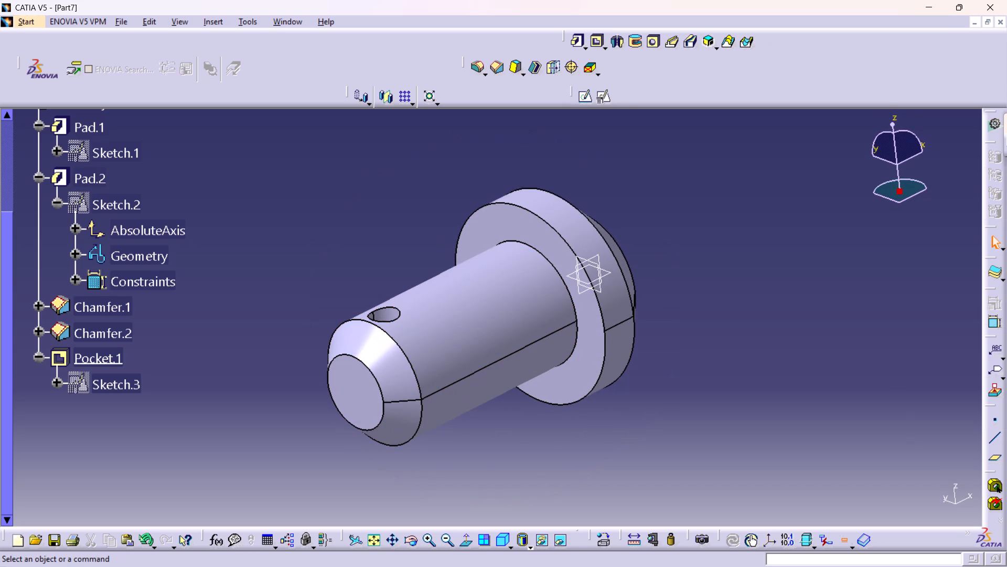
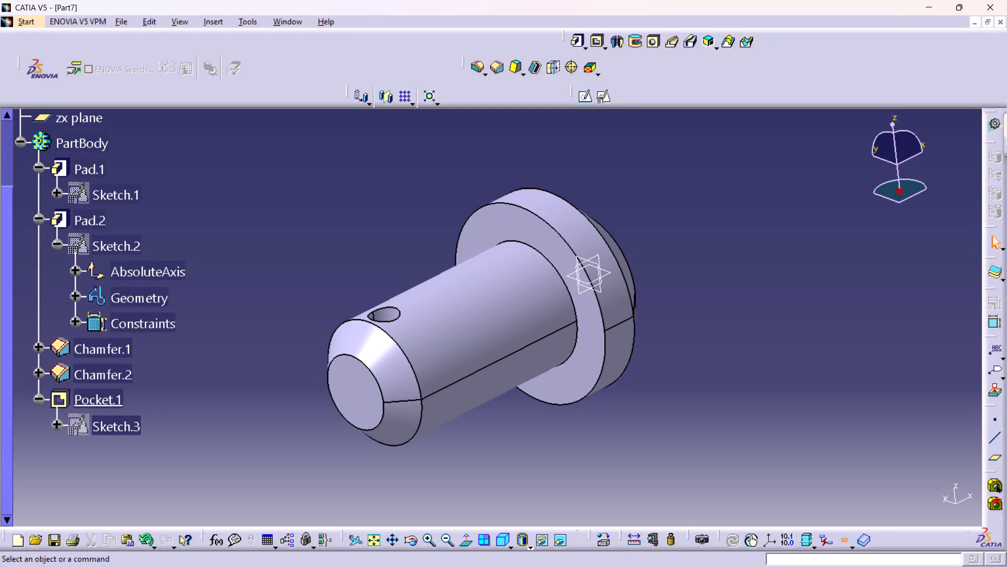
# Save the finished part as a CATPart file named 17 in the CATIA folder.
pyautogui.moveTo(702, 323); pyautogui.dragTo(684, 353, button='middle')
pyautogui.moveTo(644, 403); pyautogui.dragTo(651, 366, button='middle')
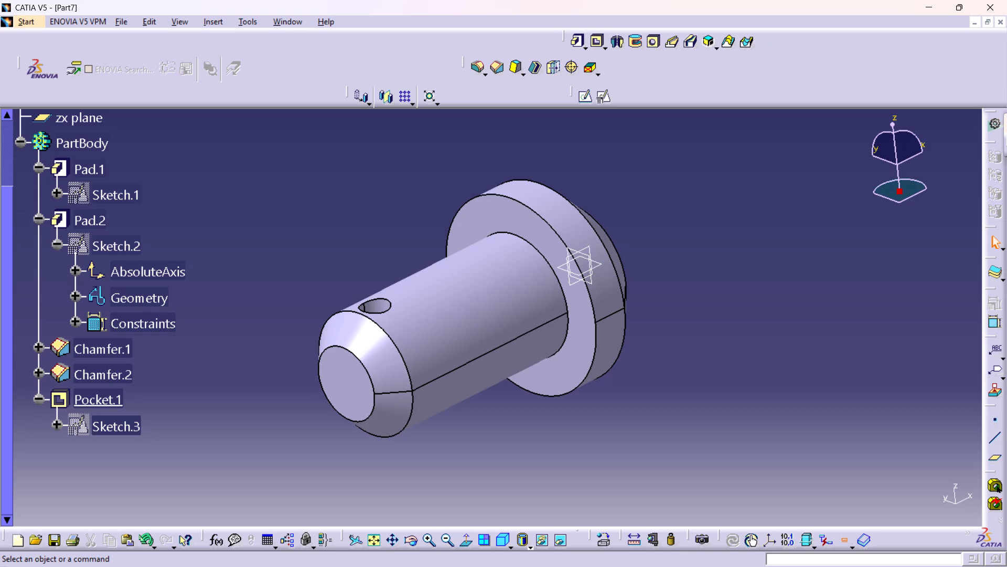
pyautogui.hotkey('ctrl', 's')
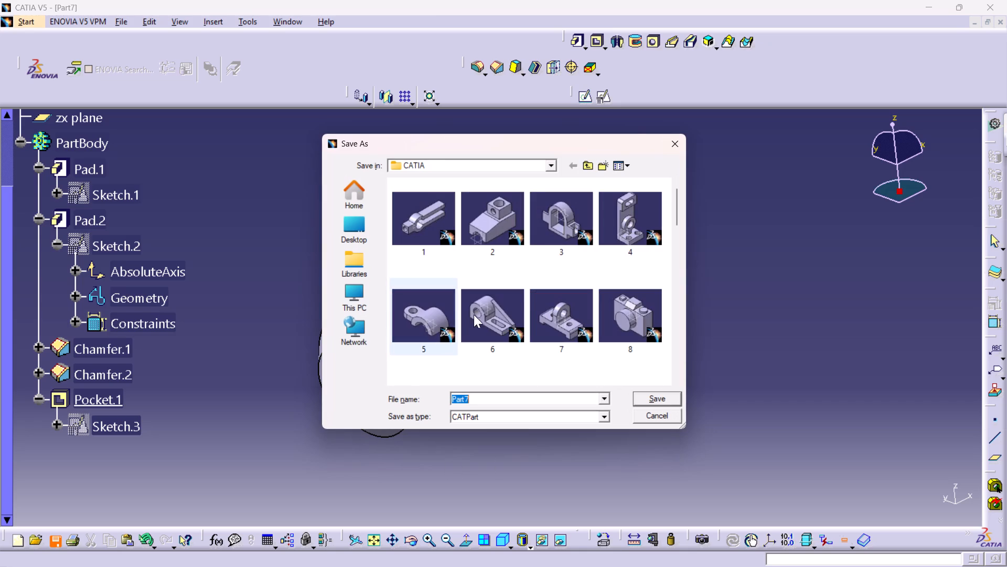
pyautogui.scroll(-1, 585, 308)
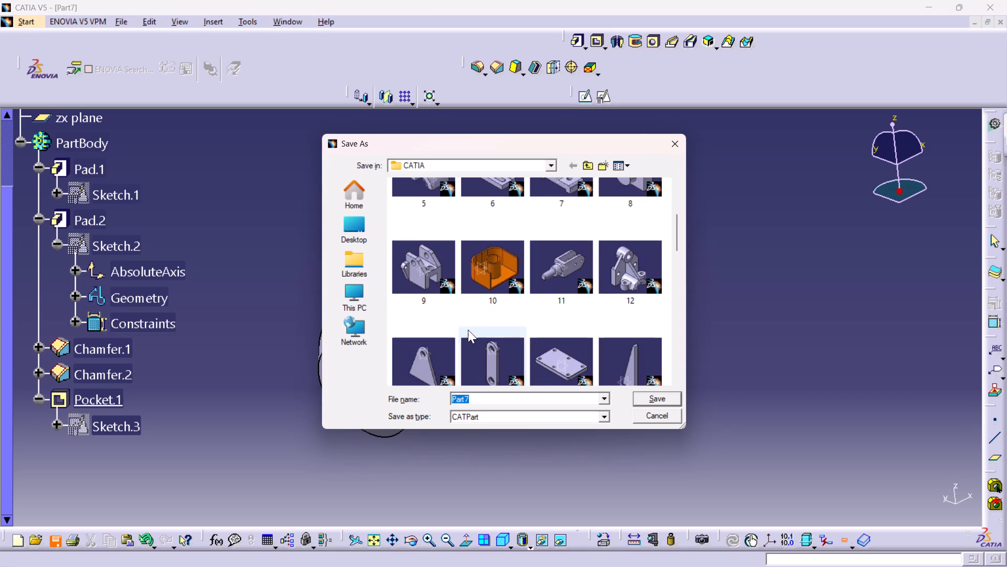
pyautogui.scroll(-1, 497, 380)
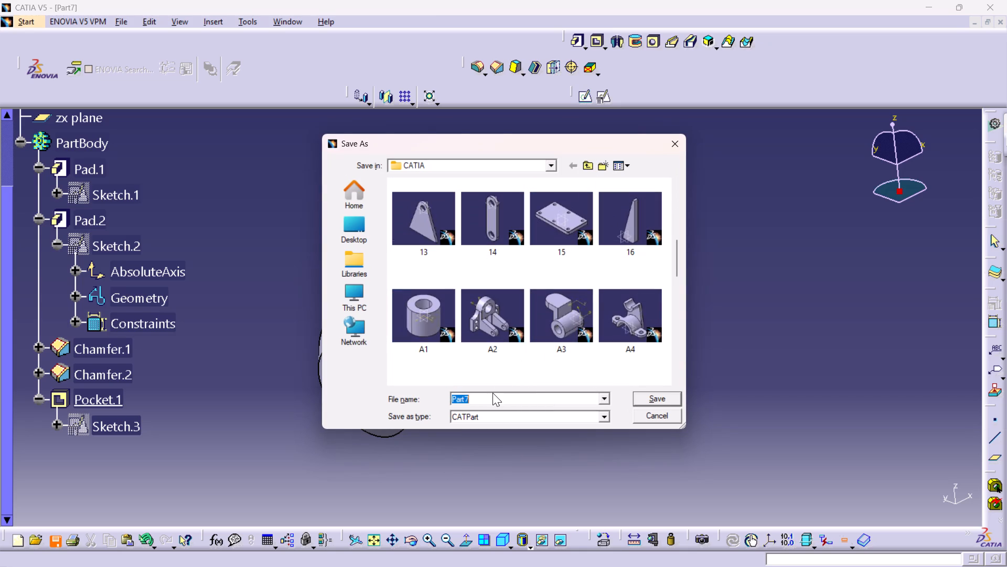
pyautogui.doubleClick(488, 399)
pyautogui.write('17')
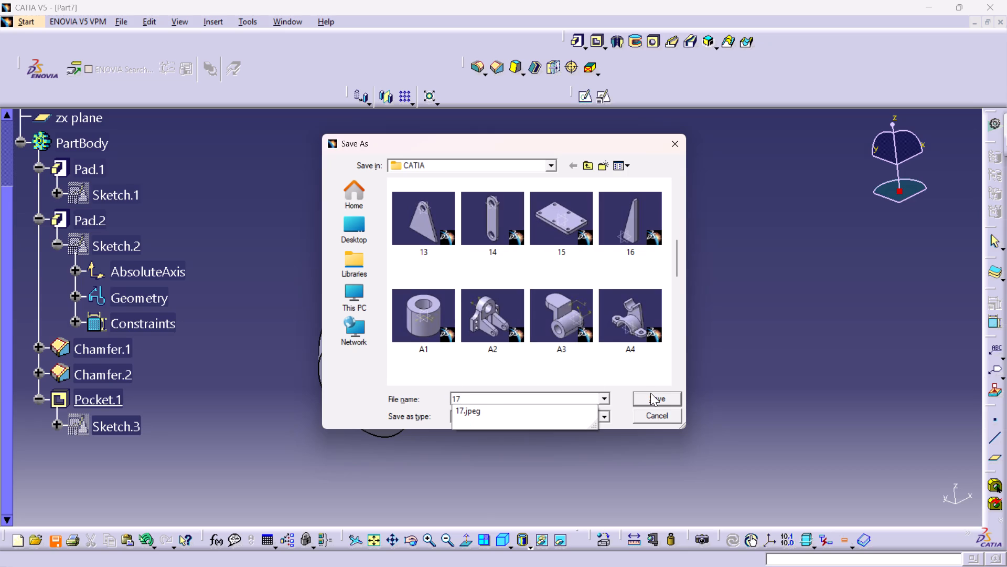
pyautogui.click(651, 396)
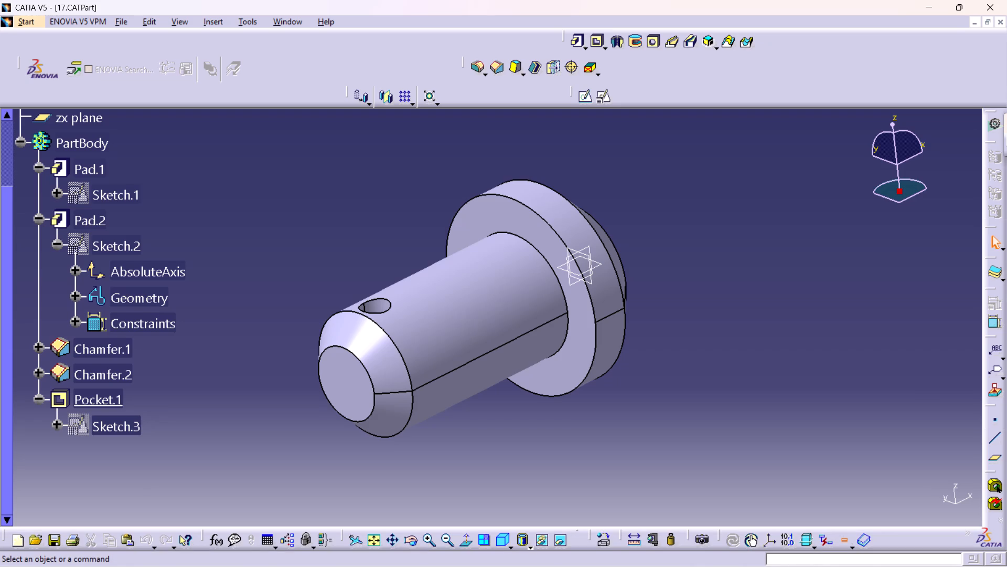
pyautogui.hotkey('ctrl', 's')
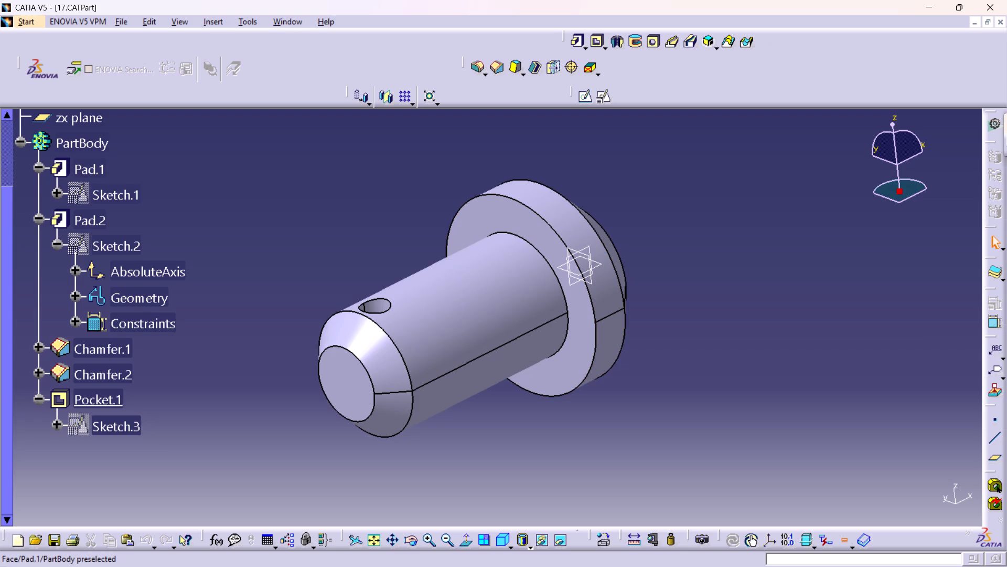
# Print the part view with Microsoft Print to PDF, saving the output as 17 in the CATIA documents folder.
pyautogui.moveTo(688, 292); pyautogui.dragTo(690, 308, button='middle')
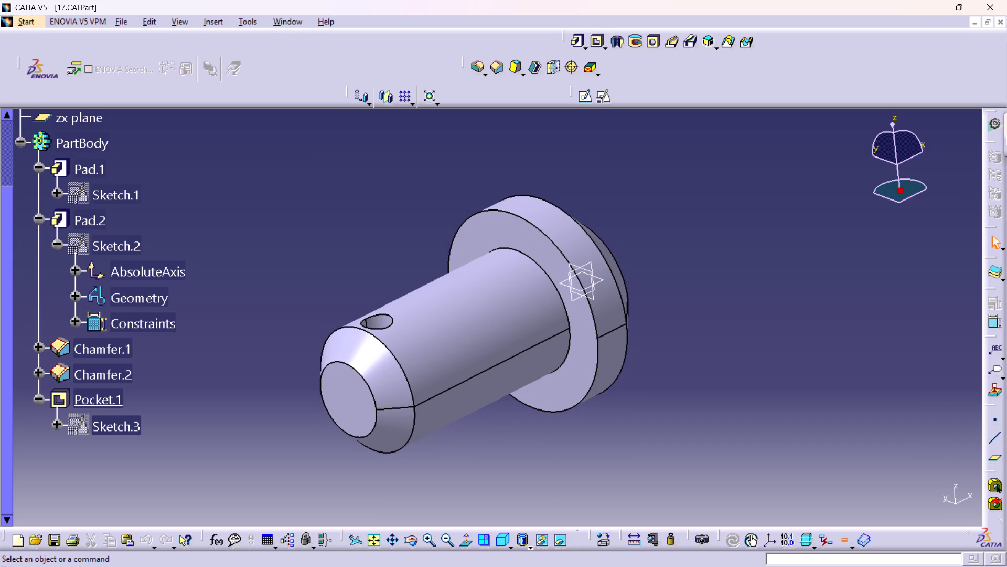
pyautogui.moveTo(671, 292); pyautogui.dragTo(676, 302, button='middle')
pyautogui.moveTo(655, 311); pyautogui.dragTo(672, 284, button='middle')
pyautogui.moveTo(679, 293); pyautogui.dragTo(668, 302, button='middle')
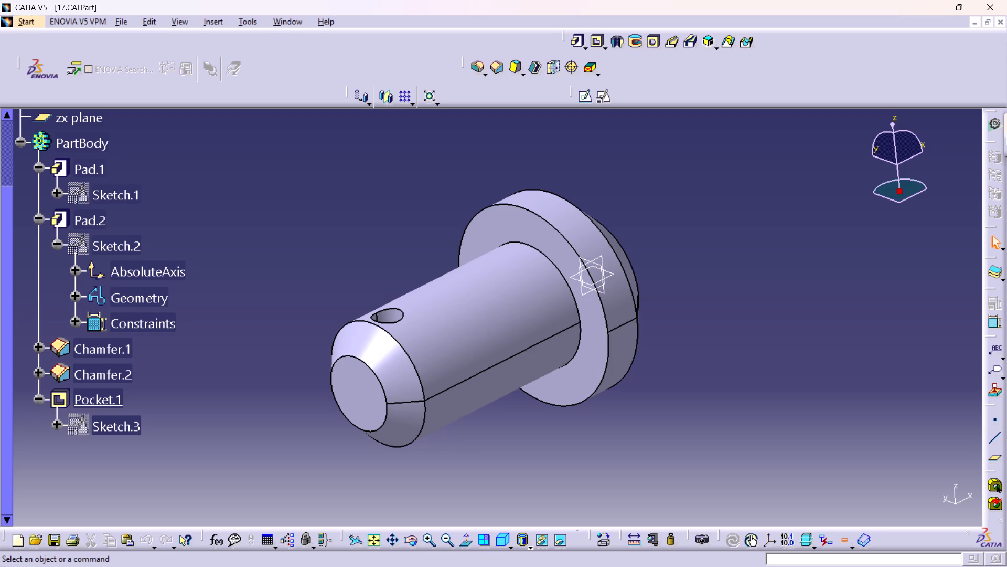
pyautogui.hotkey('ctrl', 'p')
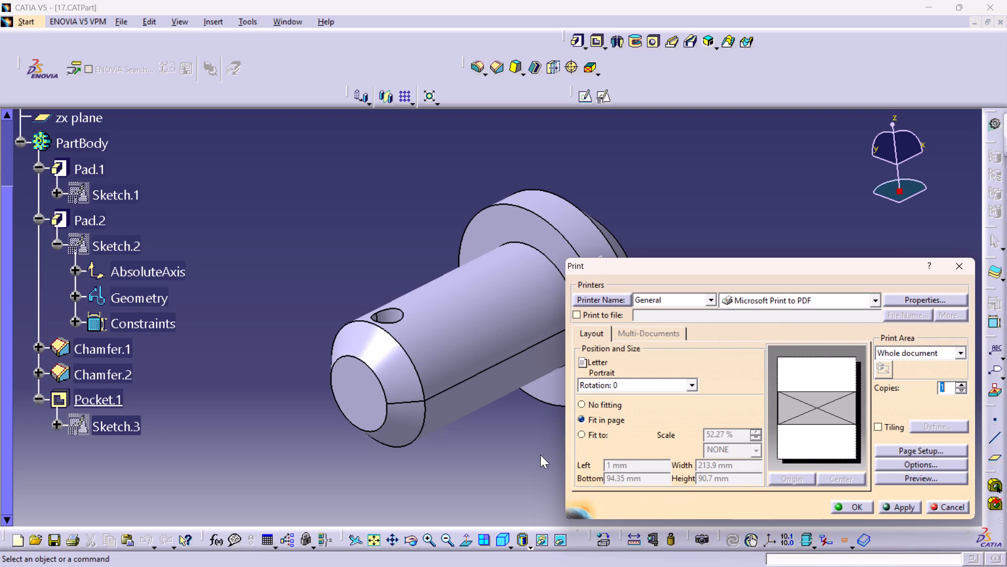
pyautogui.click(848, 507)
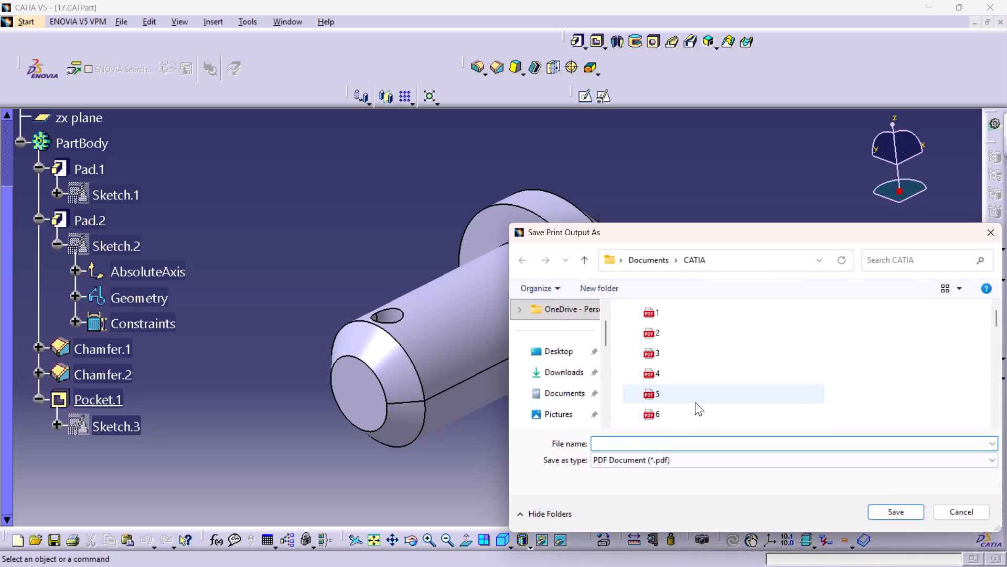
pyautogui.write('17')
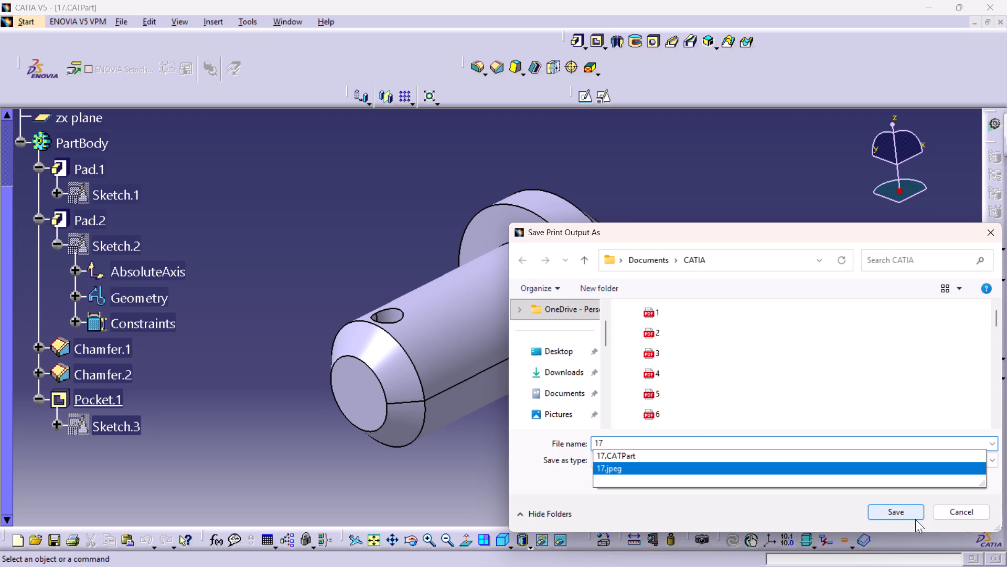
pyautogui.click(895, 517)
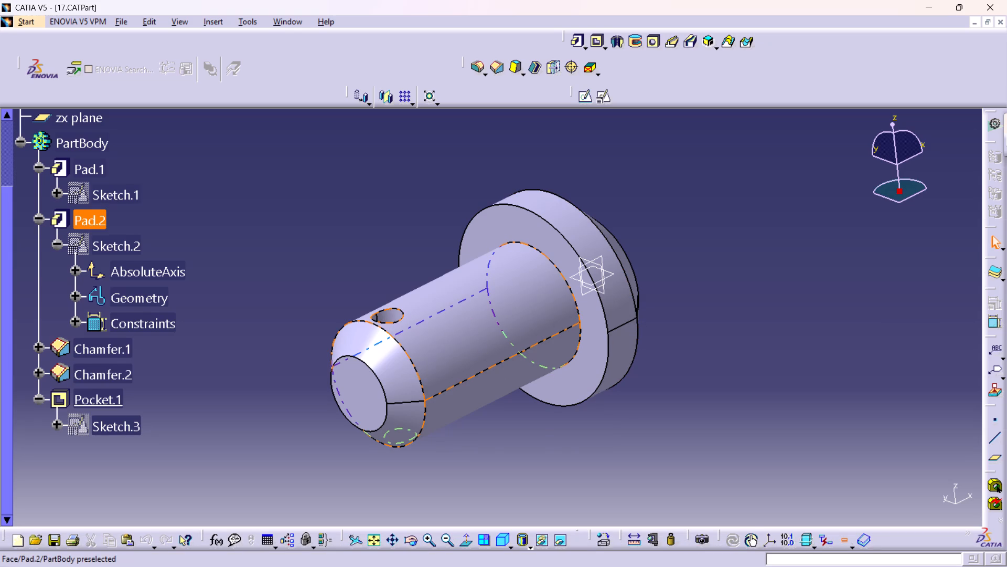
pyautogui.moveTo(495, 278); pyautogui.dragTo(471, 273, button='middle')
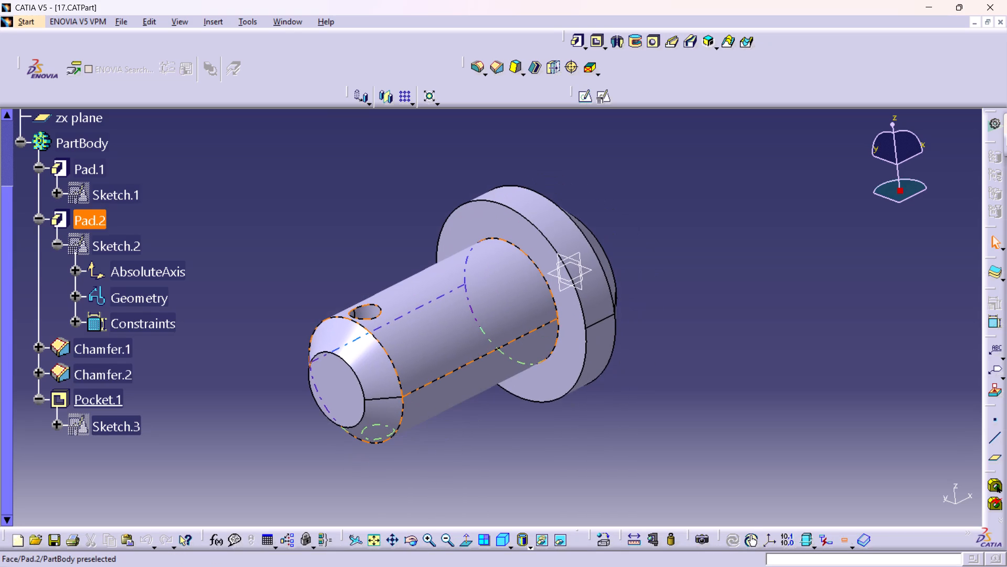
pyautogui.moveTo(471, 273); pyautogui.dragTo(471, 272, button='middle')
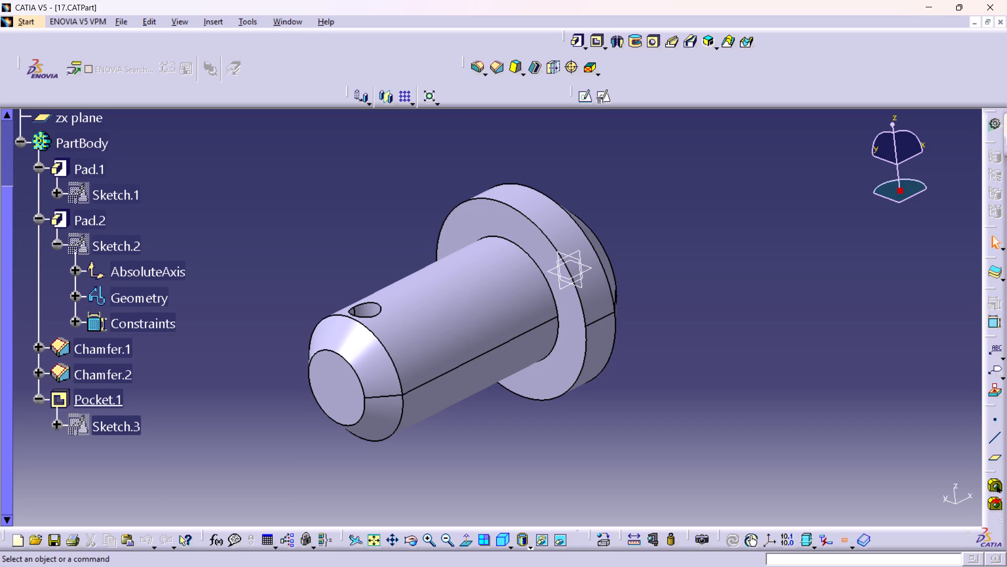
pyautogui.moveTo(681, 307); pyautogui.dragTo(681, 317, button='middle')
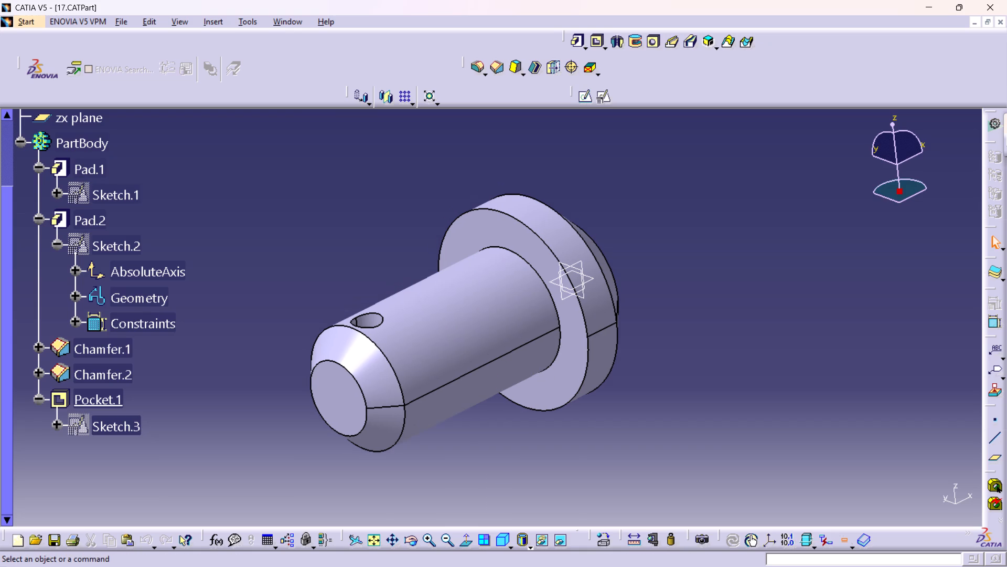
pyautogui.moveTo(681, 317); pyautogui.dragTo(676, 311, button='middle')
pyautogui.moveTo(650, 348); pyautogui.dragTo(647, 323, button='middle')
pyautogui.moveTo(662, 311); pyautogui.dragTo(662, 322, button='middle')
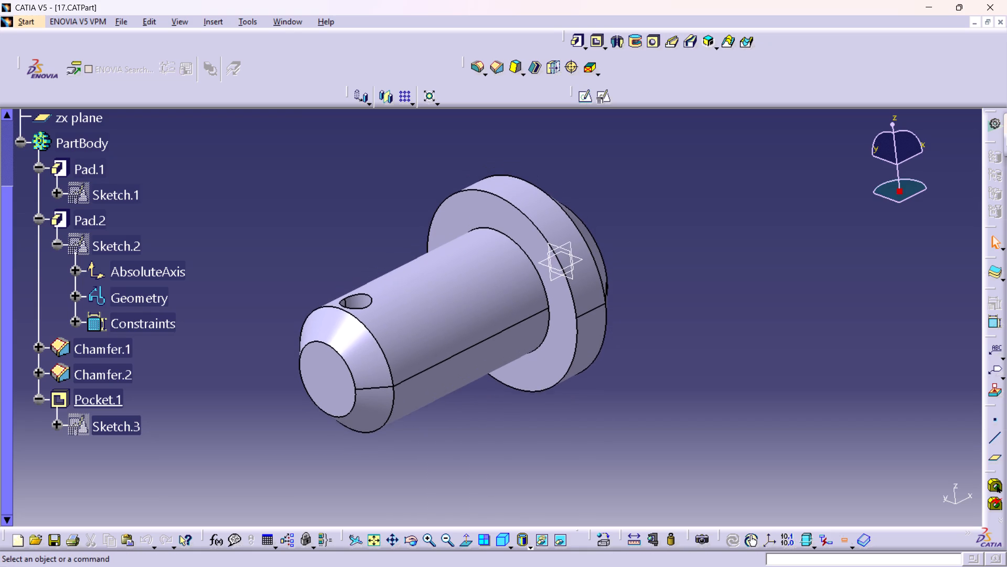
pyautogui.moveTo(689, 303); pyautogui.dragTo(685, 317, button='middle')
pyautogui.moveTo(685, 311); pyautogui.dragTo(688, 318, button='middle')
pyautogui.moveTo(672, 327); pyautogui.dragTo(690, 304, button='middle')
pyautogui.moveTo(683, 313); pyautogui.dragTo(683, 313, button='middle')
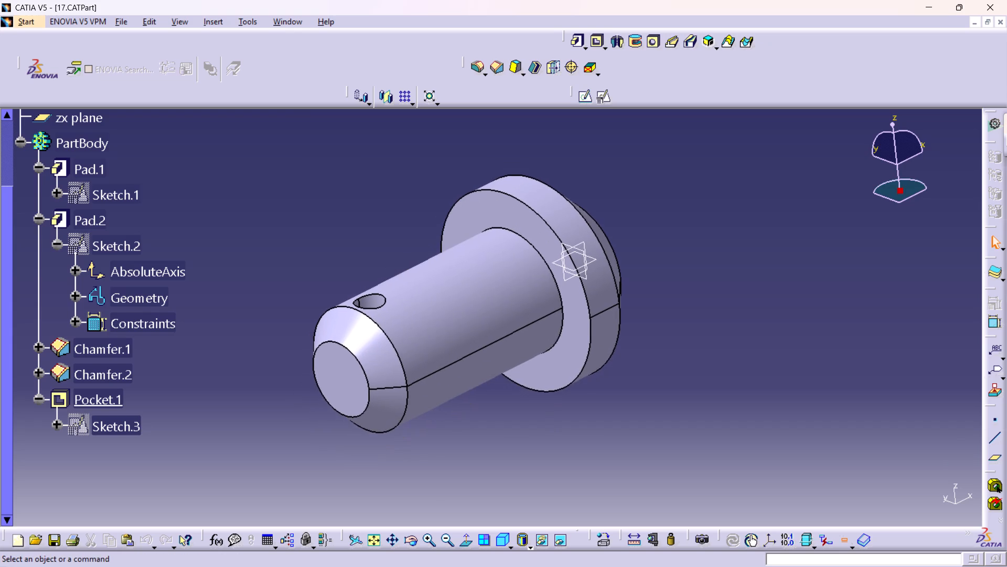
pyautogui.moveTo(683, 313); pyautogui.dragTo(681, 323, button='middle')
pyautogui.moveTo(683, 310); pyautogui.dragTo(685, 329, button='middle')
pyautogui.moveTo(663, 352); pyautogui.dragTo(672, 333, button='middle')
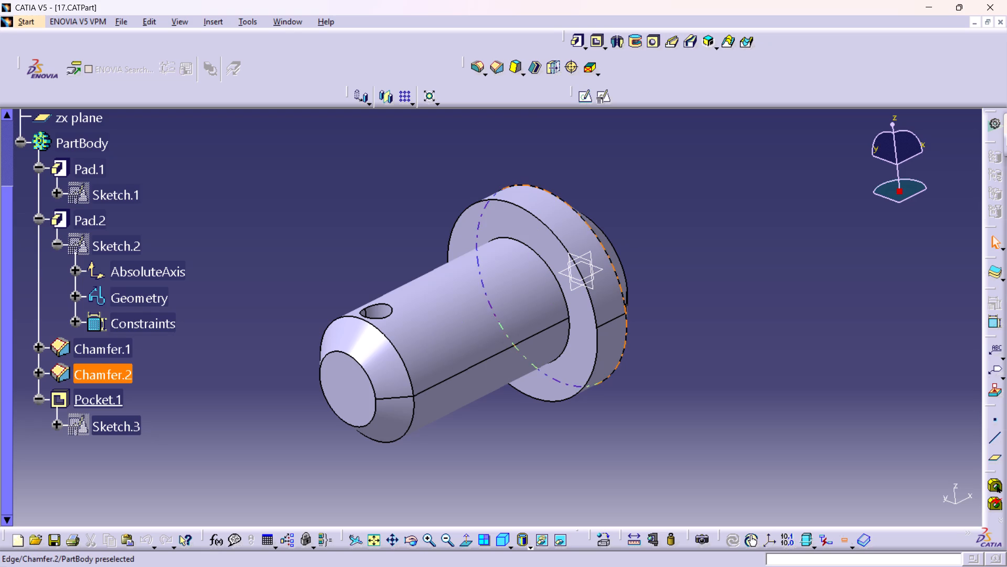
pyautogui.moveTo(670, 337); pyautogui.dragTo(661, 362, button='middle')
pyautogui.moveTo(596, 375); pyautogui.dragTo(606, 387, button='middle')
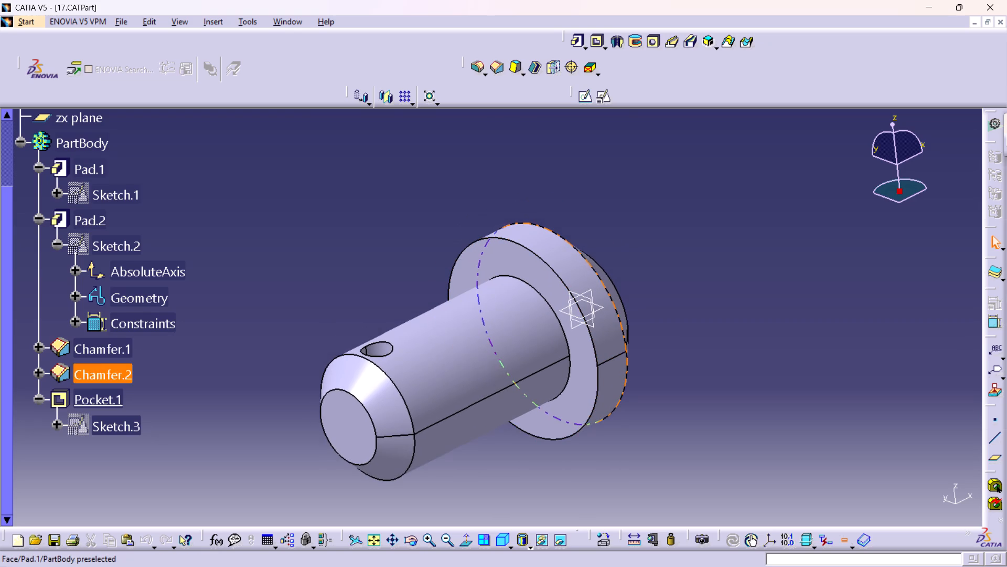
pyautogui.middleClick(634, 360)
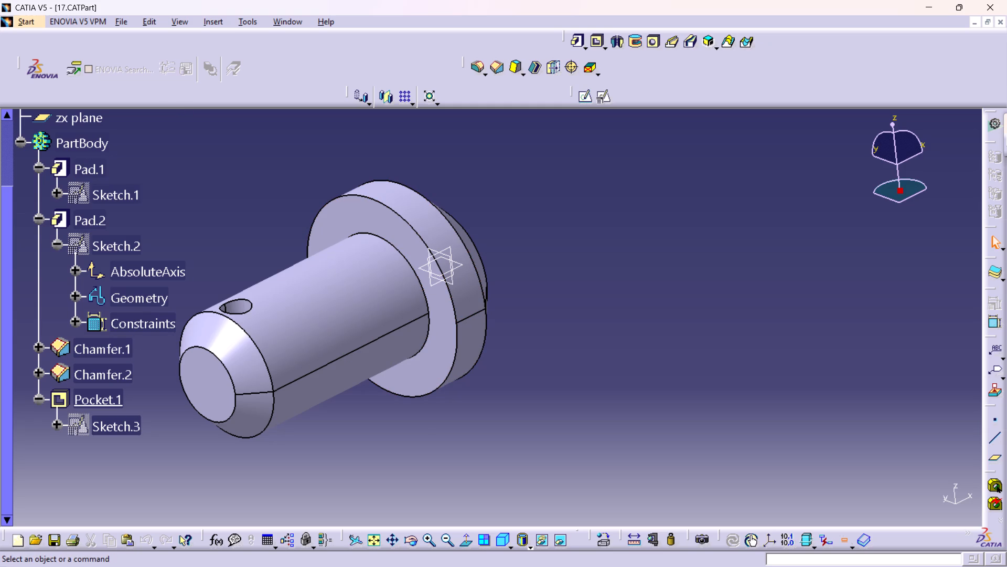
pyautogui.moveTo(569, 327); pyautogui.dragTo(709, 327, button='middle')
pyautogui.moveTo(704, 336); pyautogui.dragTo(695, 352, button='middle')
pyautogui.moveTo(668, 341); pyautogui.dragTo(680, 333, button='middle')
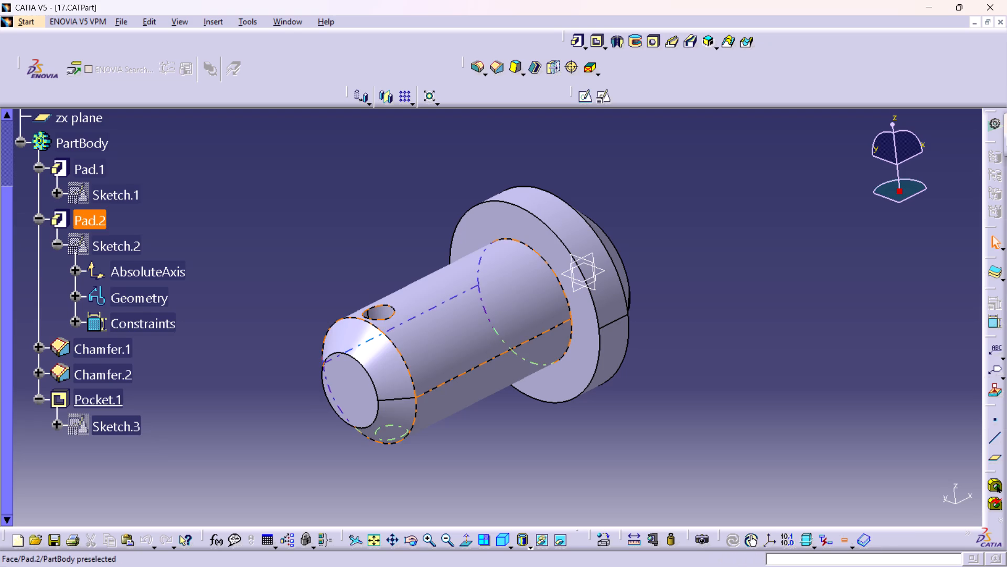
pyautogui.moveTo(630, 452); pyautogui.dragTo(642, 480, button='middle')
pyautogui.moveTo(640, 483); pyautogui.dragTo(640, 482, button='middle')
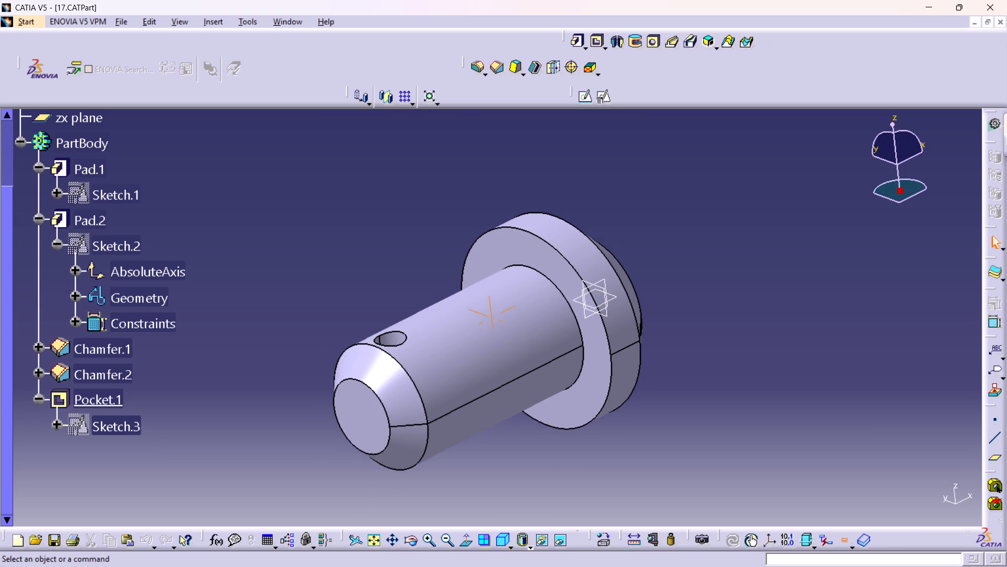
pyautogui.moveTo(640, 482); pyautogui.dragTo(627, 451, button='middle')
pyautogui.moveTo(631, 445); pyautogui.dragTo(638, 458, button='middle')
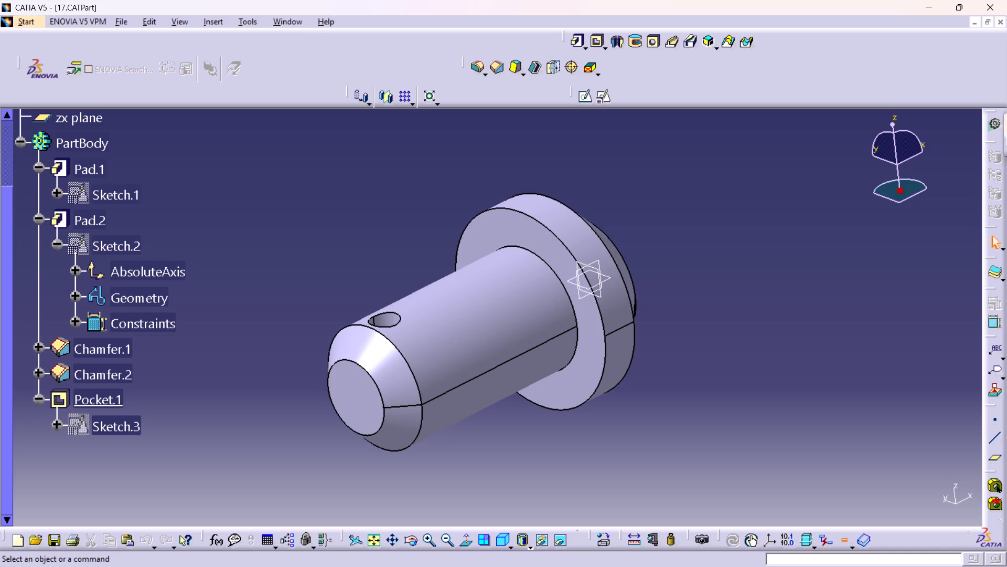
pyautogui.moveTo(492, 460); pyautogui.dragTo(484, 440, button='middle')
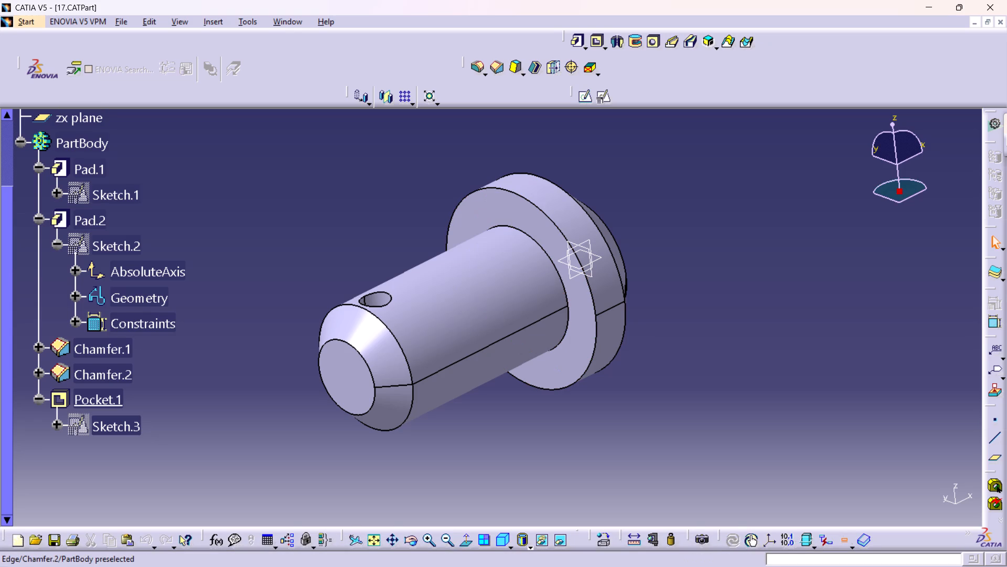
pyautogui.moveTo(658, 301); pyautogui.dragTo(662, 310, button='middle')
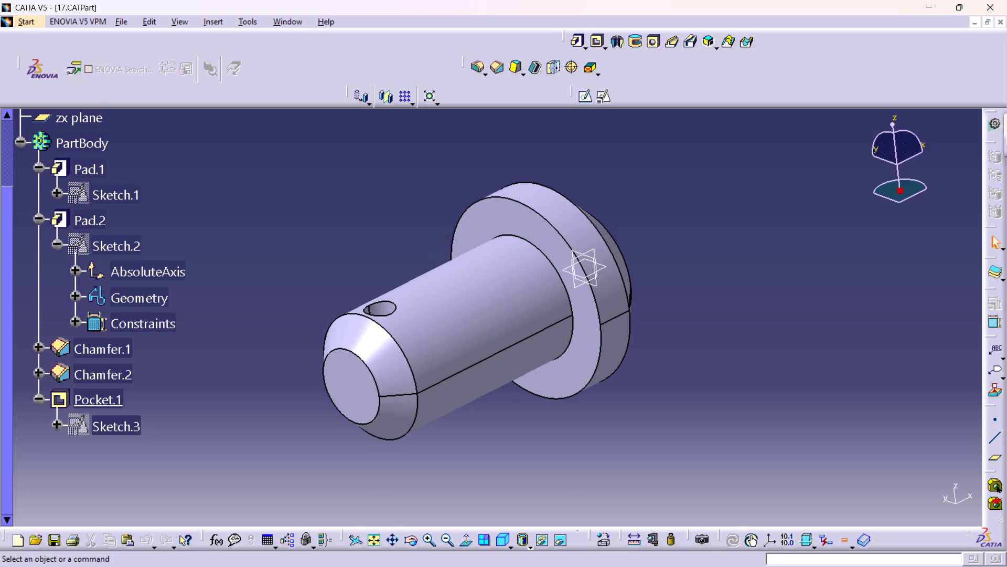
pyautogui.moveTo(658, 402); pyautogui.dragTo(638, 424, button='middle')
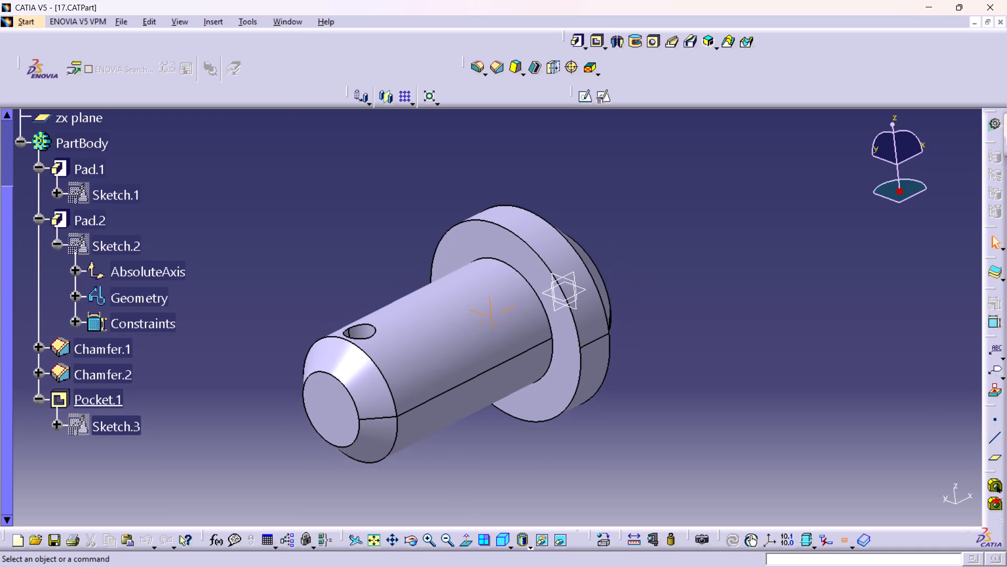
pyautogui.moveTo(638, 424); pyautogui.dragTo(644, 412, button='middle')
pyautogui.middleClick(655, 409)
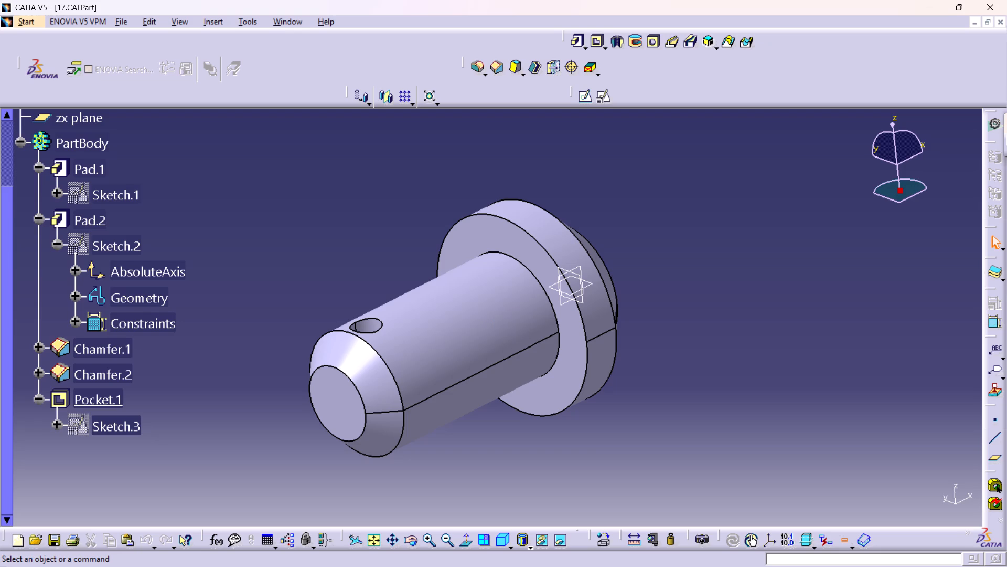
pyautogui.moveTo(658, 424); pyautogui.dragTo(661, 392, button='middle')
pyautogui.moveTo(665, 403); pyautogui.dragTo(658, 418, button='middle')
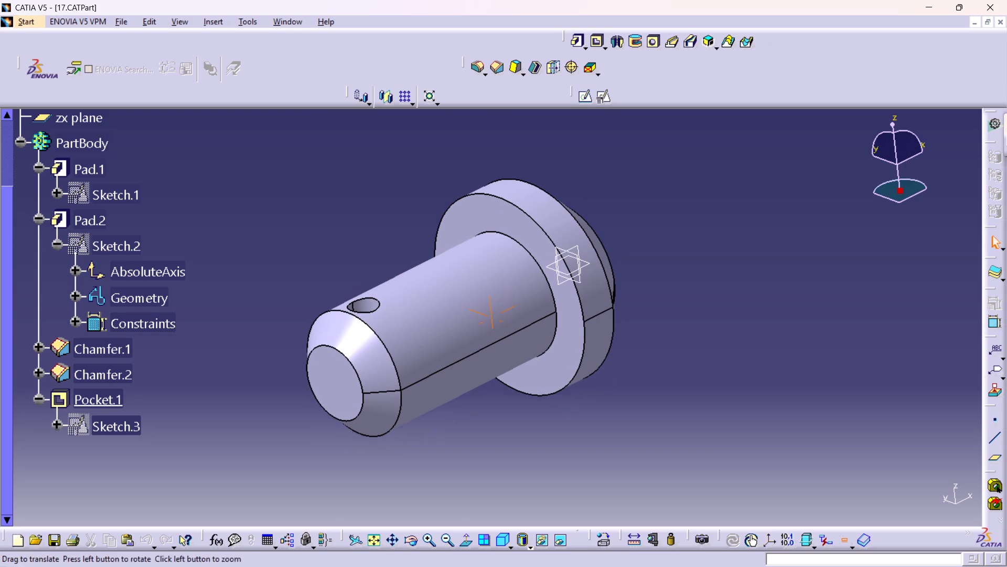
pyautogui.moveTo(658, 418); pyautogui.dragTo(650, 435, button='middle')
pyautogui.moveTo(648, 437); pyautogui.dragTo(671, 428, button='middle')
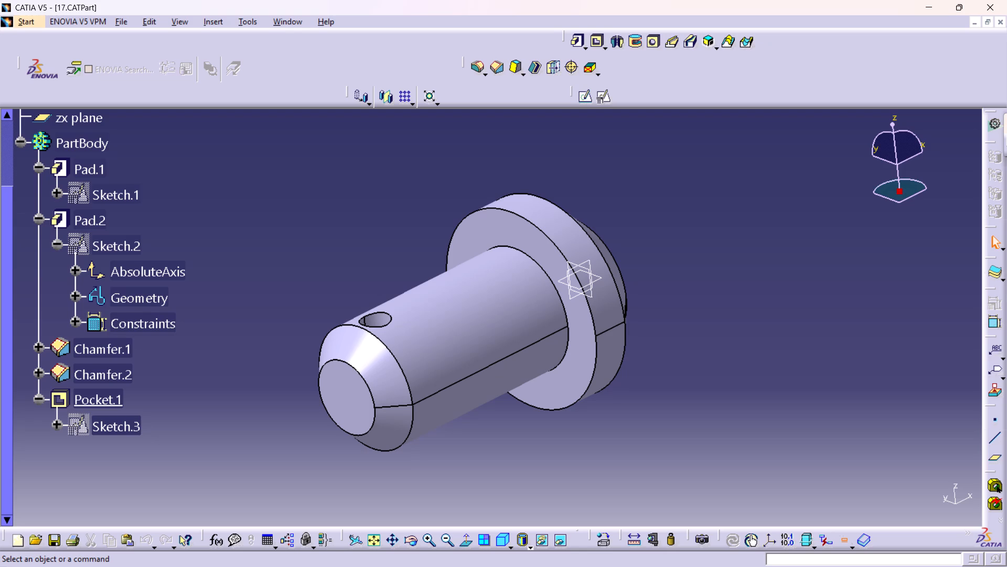
# Save the part file 17 again.
pyautogui.hotkey('ctrl', 's')
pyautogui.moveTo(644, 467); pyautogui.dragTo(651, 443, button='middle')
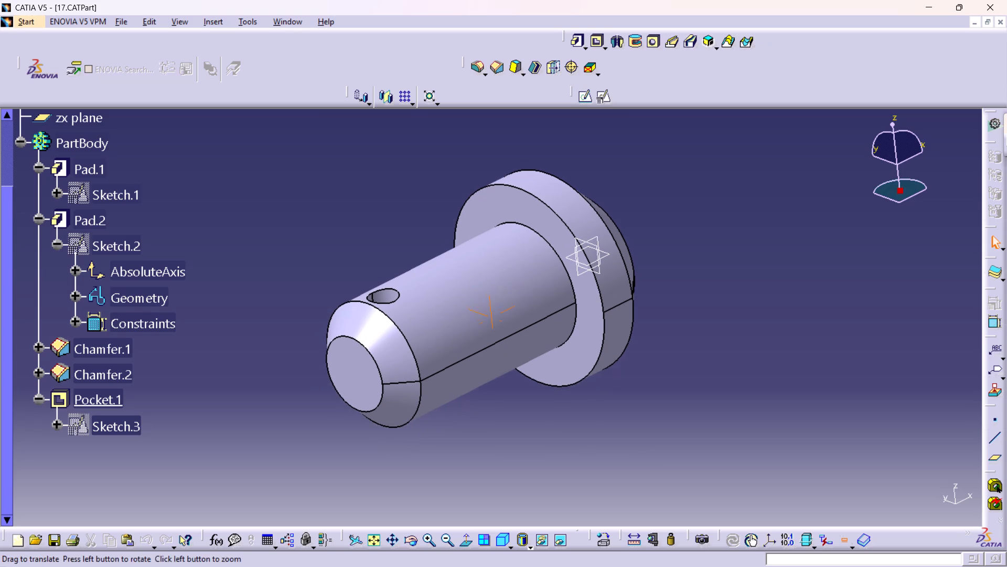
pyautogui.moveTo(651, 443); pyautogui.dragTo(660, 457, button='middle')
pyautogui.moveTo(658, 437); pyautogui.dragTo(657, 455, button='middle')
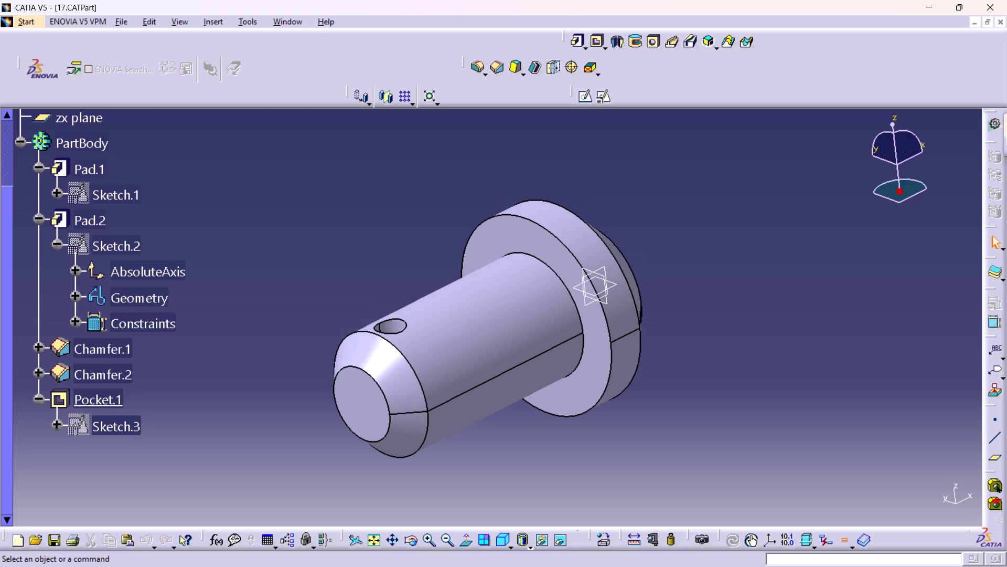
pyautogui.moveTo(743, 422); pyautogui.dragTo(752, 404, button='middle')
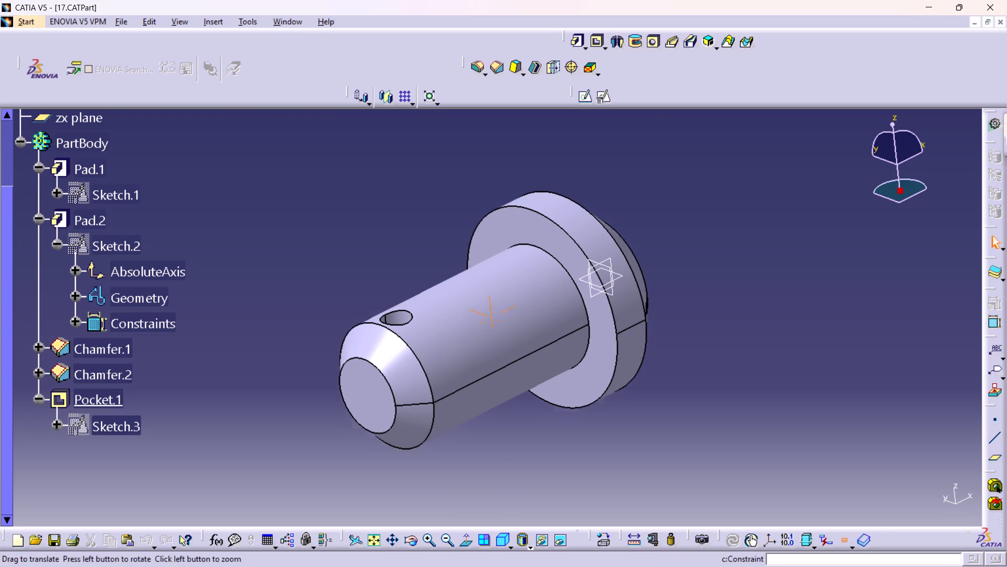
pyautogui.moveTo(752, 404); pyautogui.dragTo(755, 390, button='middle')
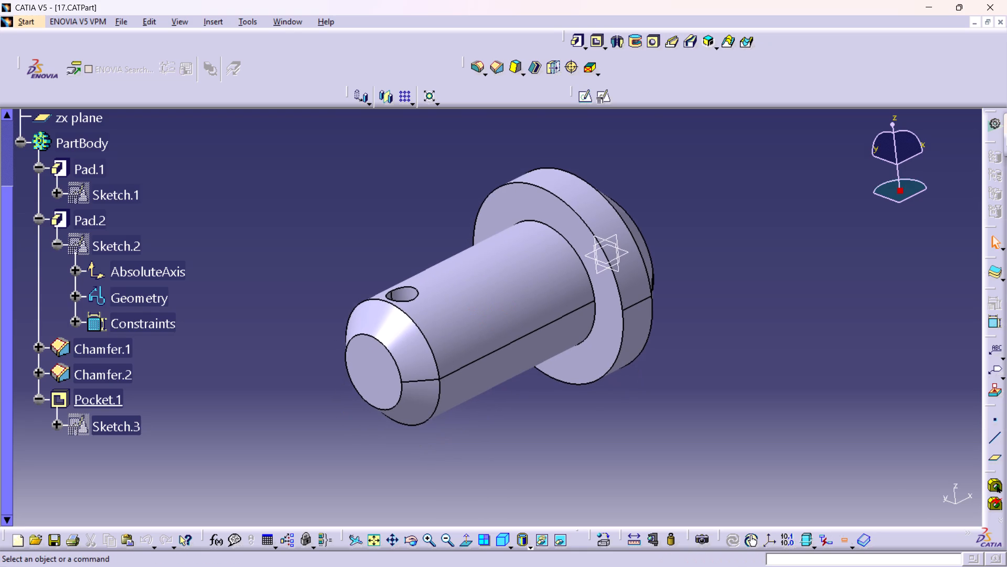